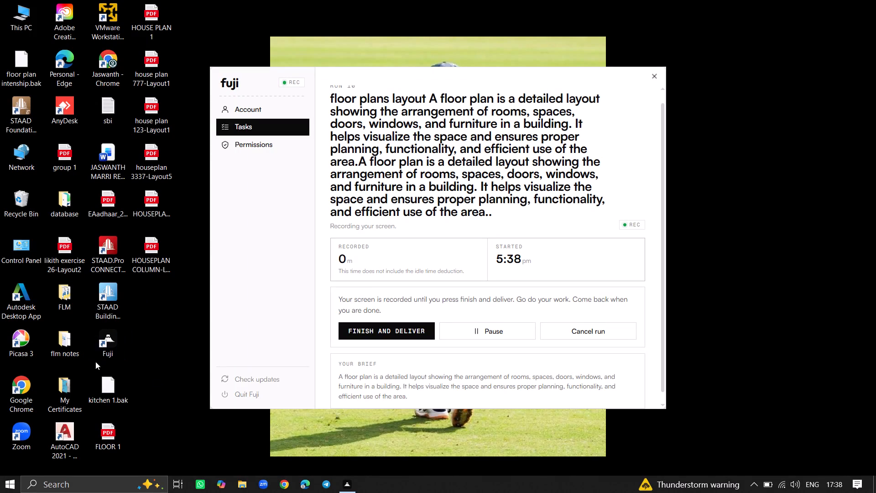
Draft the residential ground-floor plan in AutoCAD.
Launch AutoCAD 2021 and start a new blank drawing.
{"action": "double_click", "coordinate": [69, 425]}
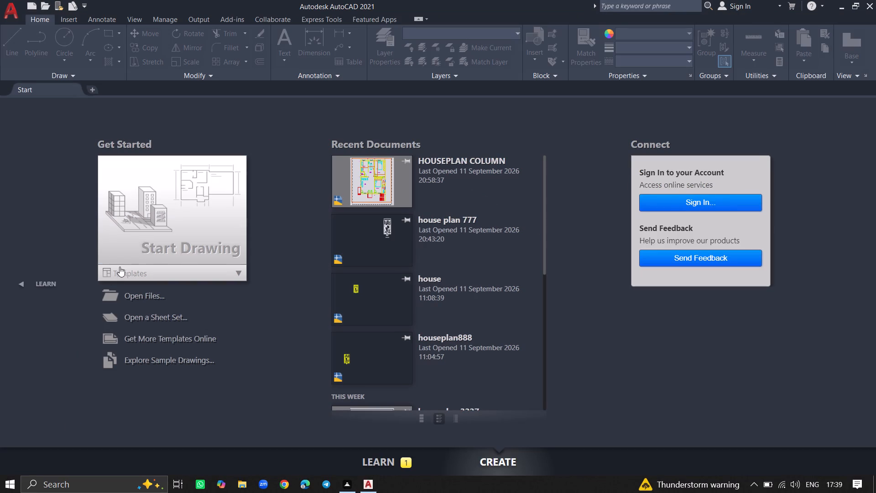
{"action": "double_click", "coordinate": [139, 240]}
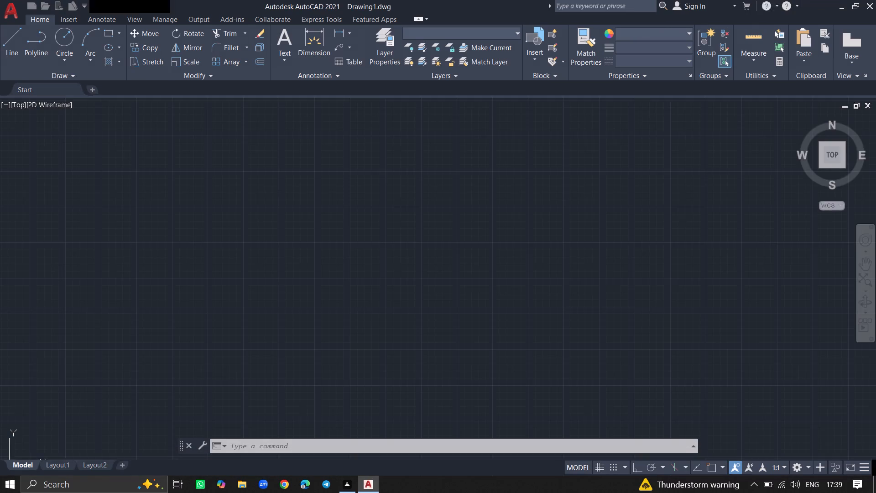
Configure the drawing units to Engineering length type with 0'-0.00" precision, keeping millimetres as the insertion scale.
{"action": "type", "text": "um"}
{"action": "key", "text": "BackSpace"}
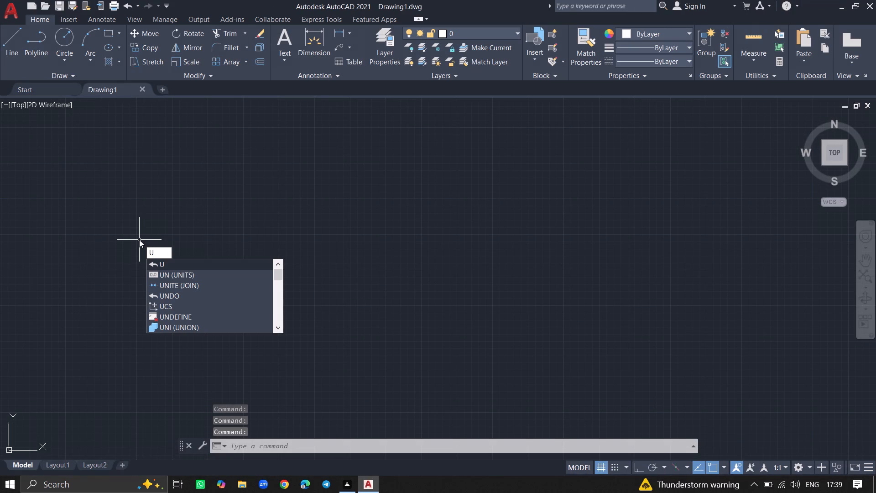
{"action": "type", "text": "nits"}
{"action": "key", "text": "Return"}
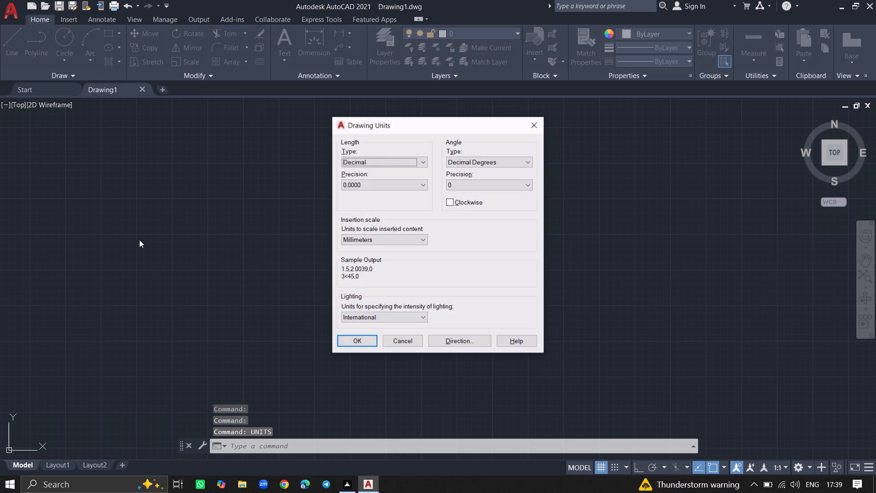
{"action": "left_click", "coordinate": [376, 160]}
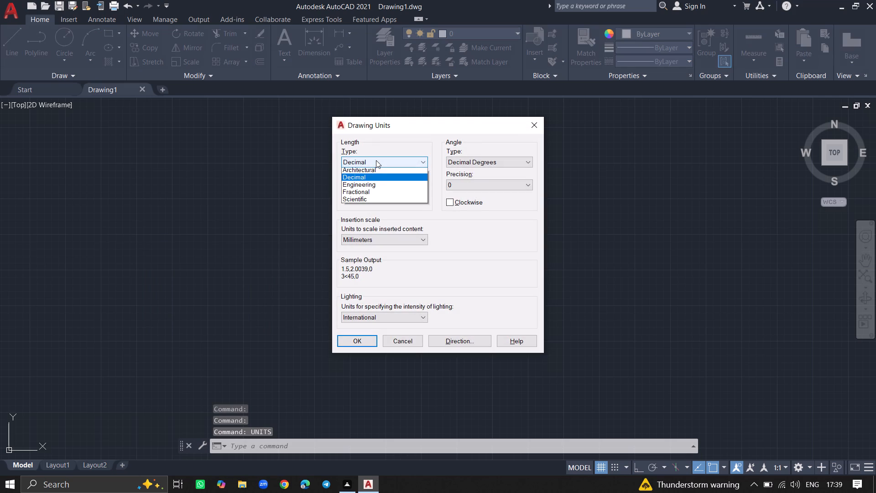
{"action": "left_click", "coordinate": [364, 184]}
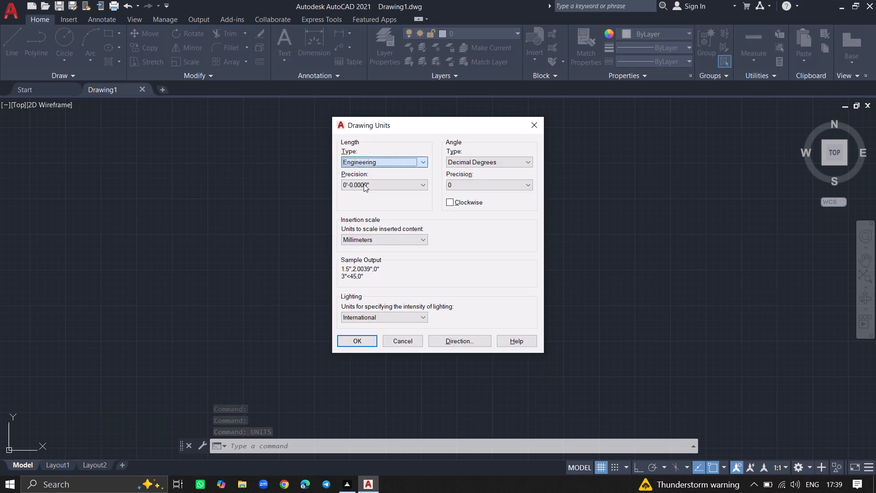
{"action": "left_click", "coordinate": [364, 184]}
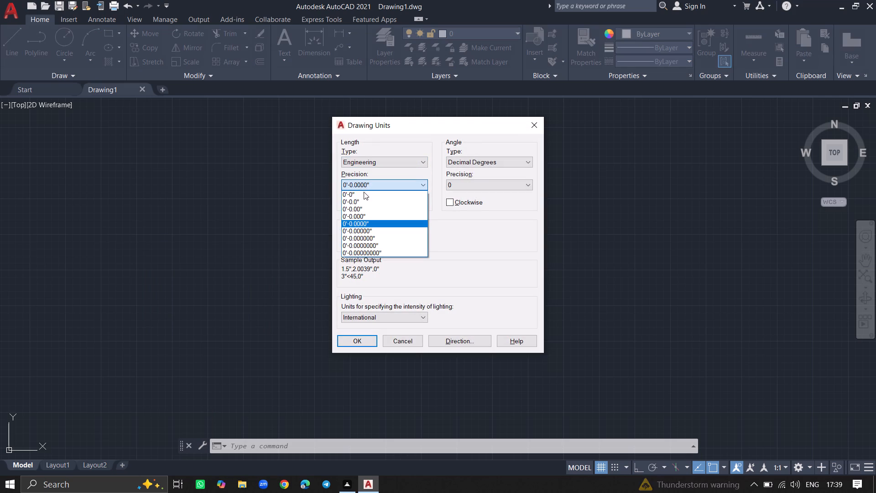
{"action": "left_click", "coordinate": [362, 211]}
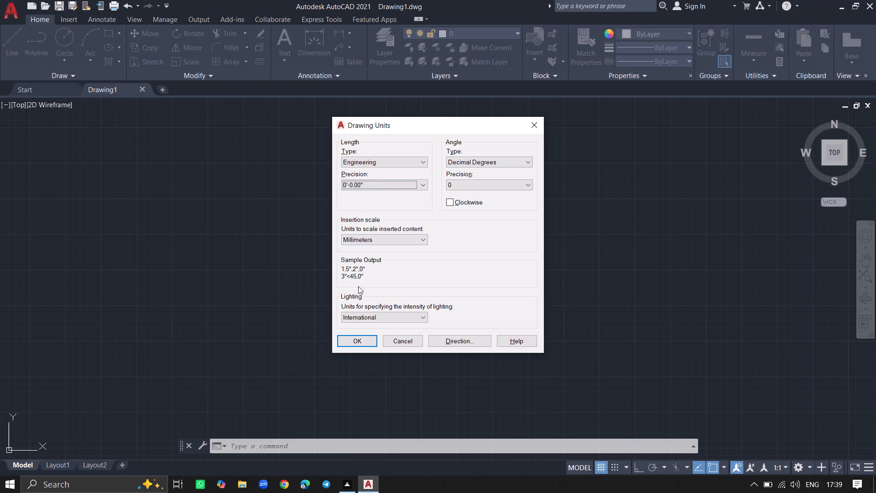
{"action": "left_click", "coordinate": [352, 341]}
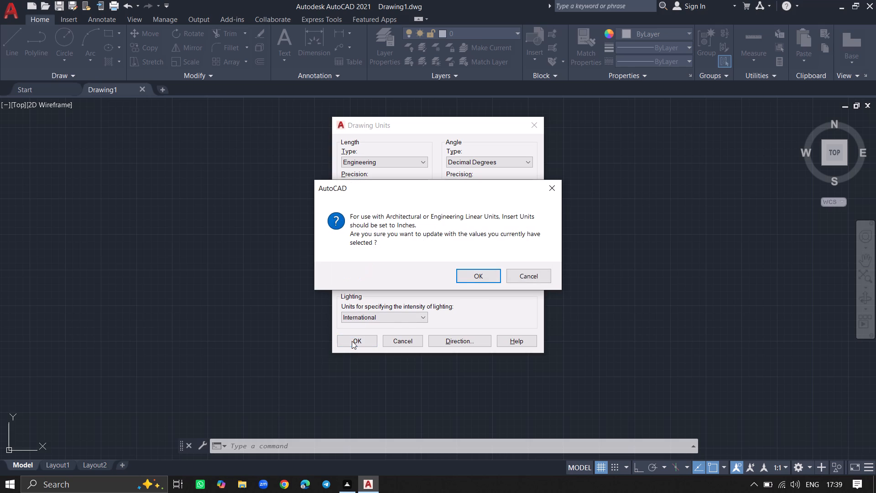
{"action": "left_click", "coordinate": [469, 273]}
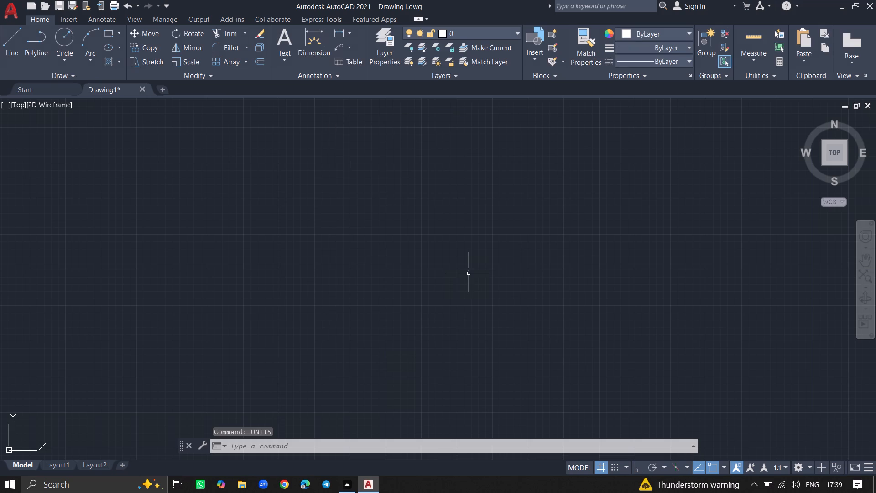
Modify the ISO-25 dimension style's primary units to Engineering format with 0'-0.00" precision and set the style current.
{"action": "key", "text": "d"}
{"action": "key", "text": "Return"}
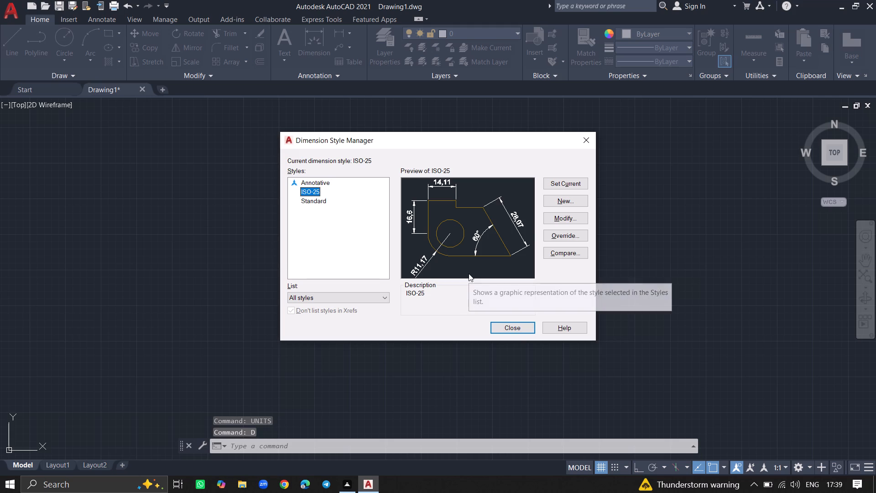
{"action": "left_click", "coordinate": [552, 216]}
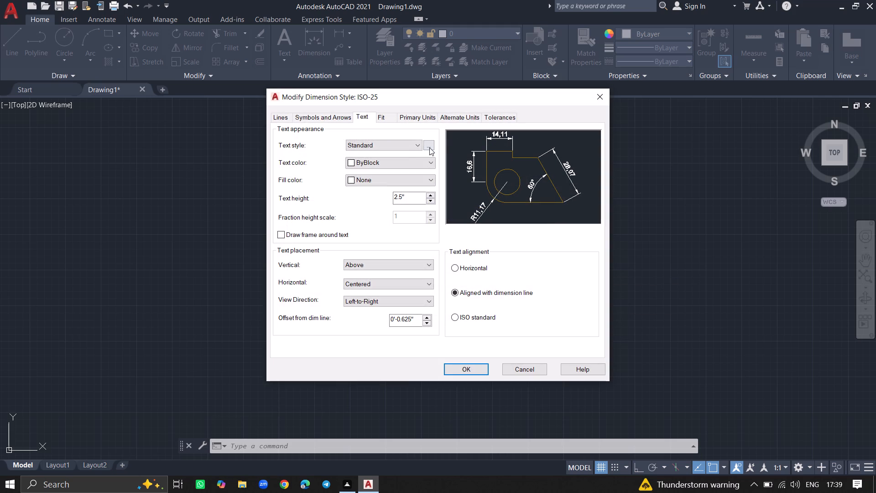
{"action": "left_click", "coordinate": [412, 116]}
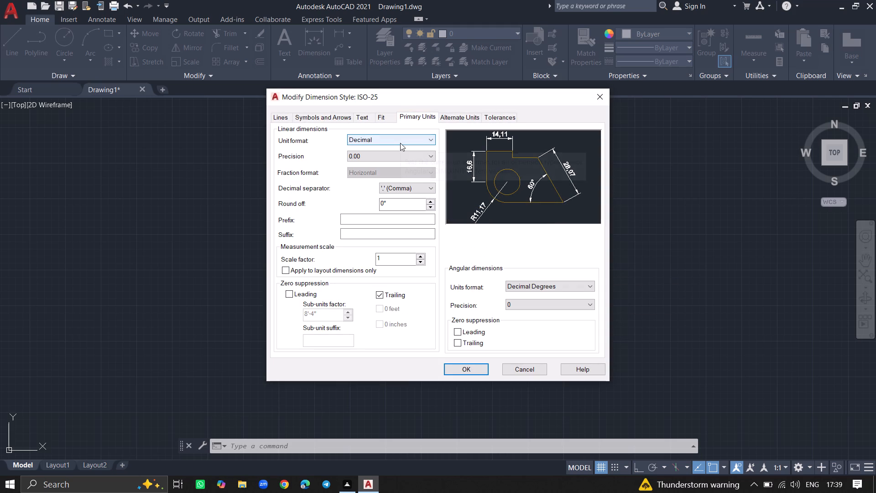
{"action": "left_click", "coordinate": [400, 143]}
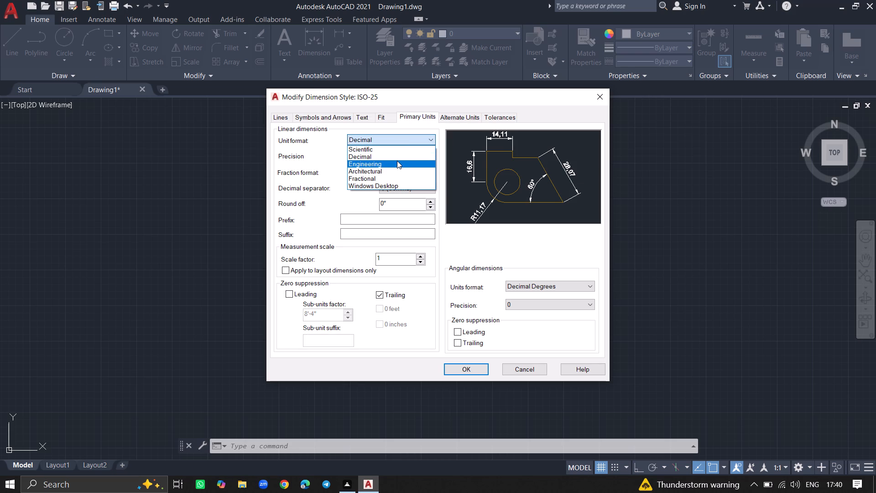
{"action": "left_click", "coordinate": [397, 161]}
{"action": "left_click", "coordinate": [397, 157]}
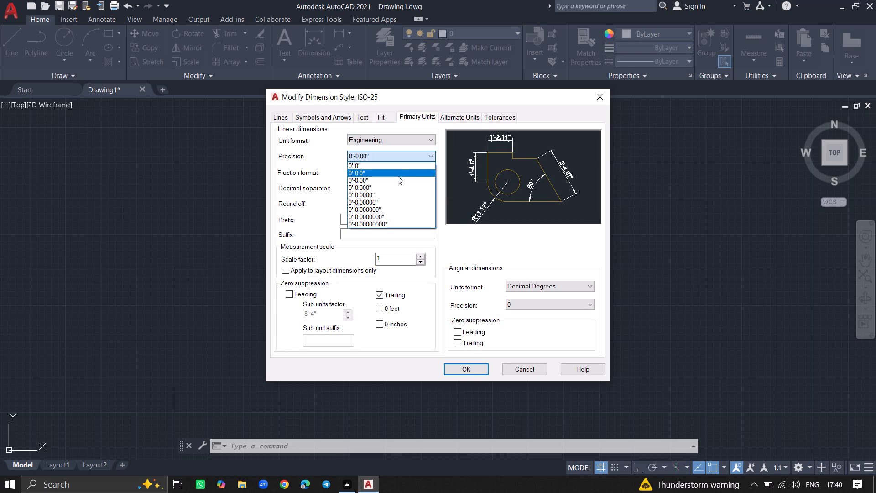
{"action": "left_click", "coordinate": [398, 177]}
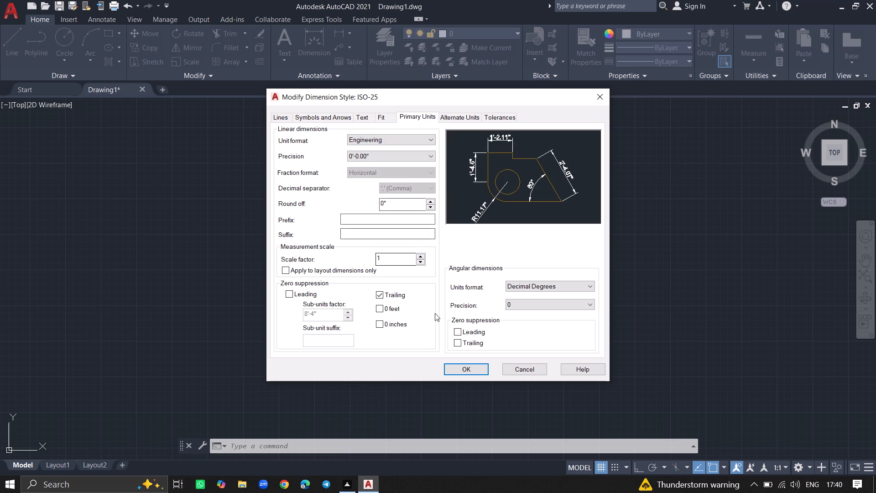
{"action": "left_click", "coordinate": [458, 370]}
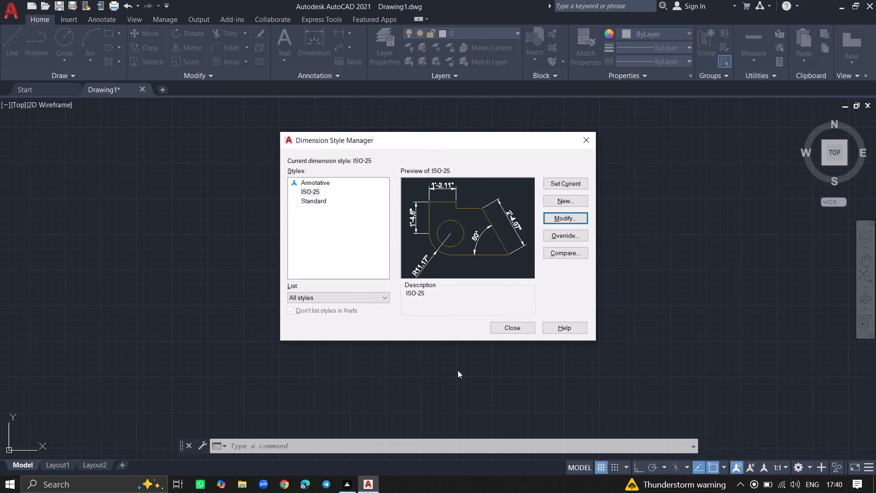
{"action": "left_click", "coordinate": [569, 183]}
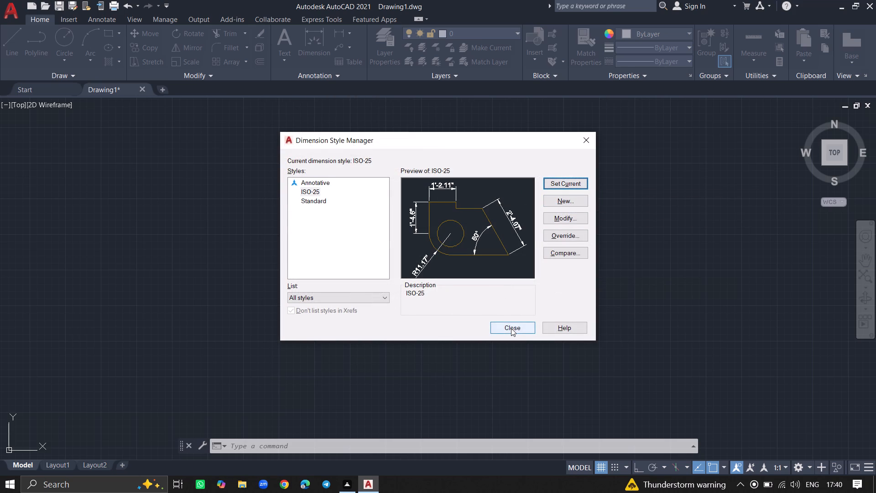
{"action": "left_click", "coordinate": [511, 328]}
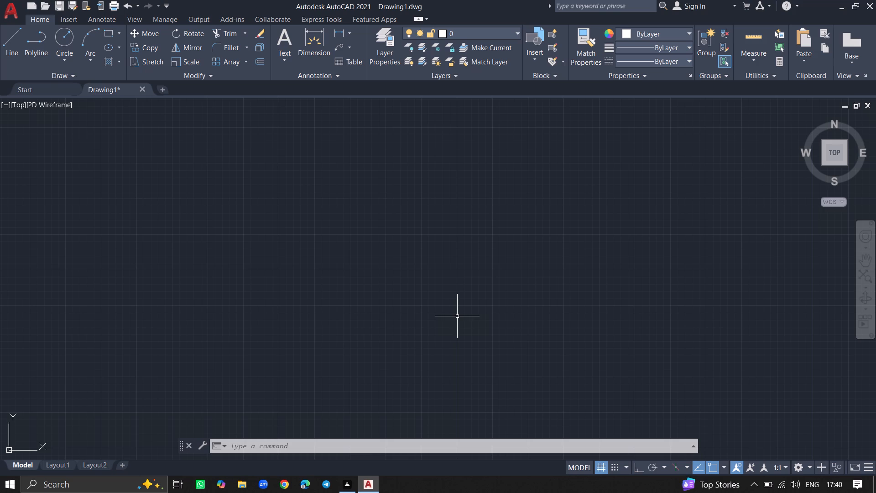
{"action": "left_click", "coordinate": [298, 451]}
Create a viewport-frozen layer named door, set its colour to 130 and toggle its new-viewport freeze setting.
{"action": "left_click", "coordinate": [386, 56]}
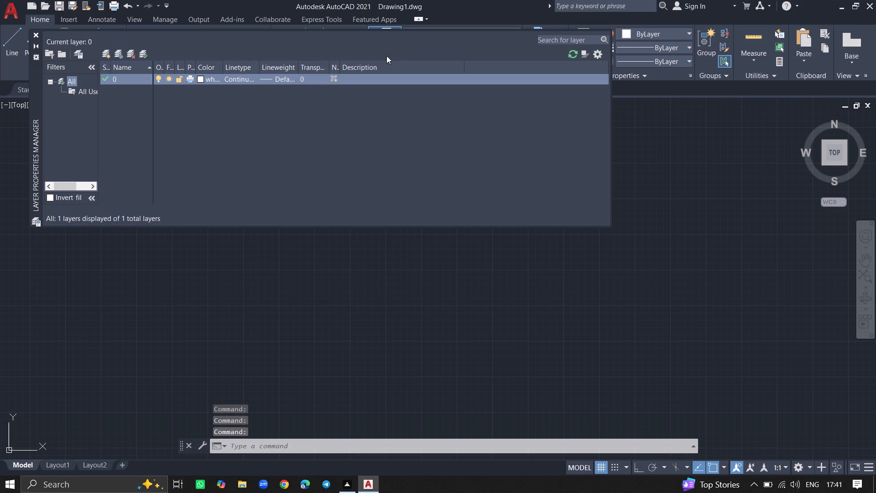
{"action": "left_click", "coordinate": [117, 54]}
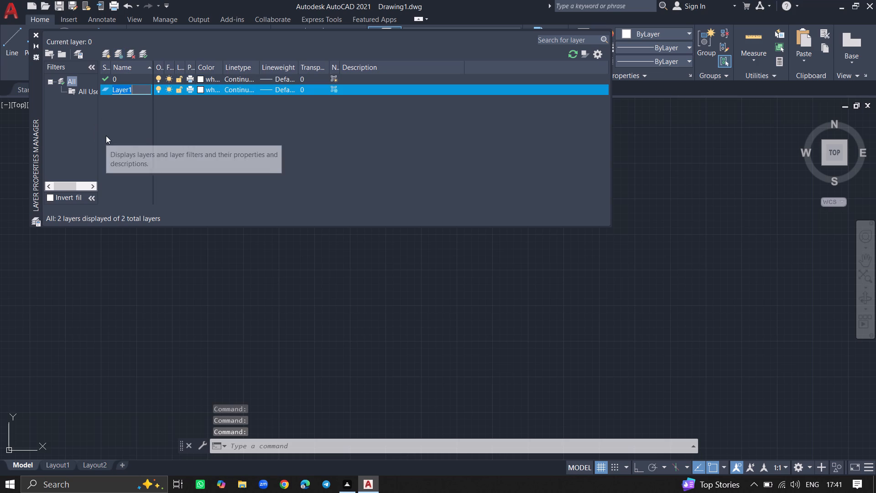
{"action": "type", "text": "door"}
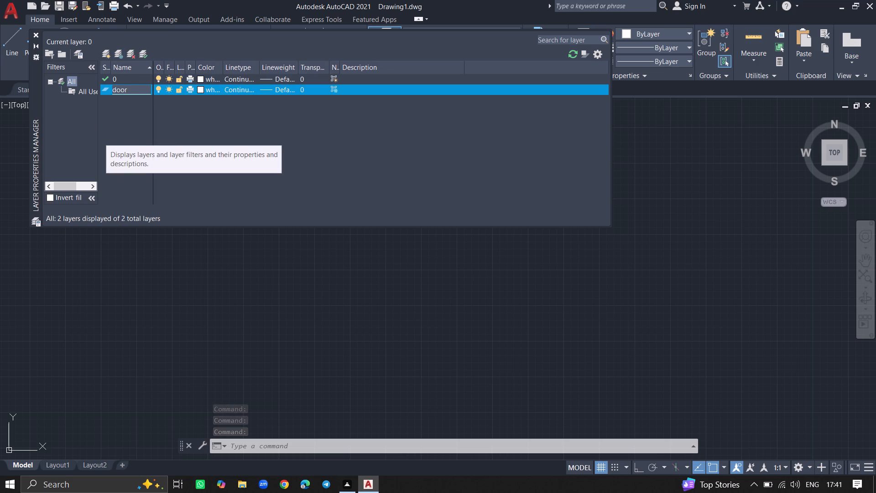
{"action": "left_click", "coordinate": [203, 89]}
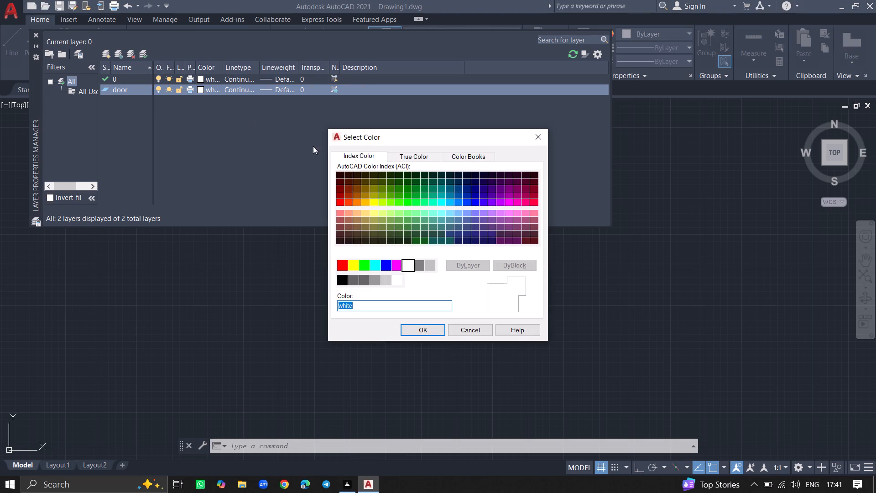
{"action": "left_click", "coordinate": [439, 202]}
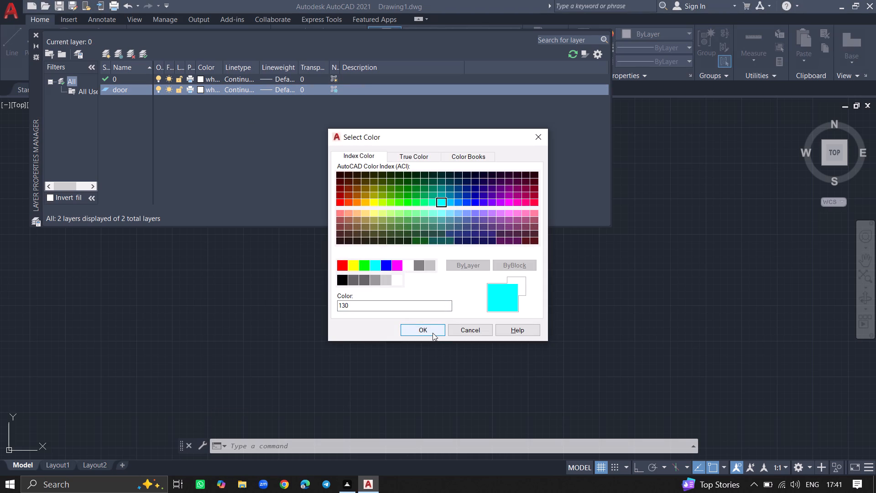
{"action": "left_click", "coordinate": [433, 333]}
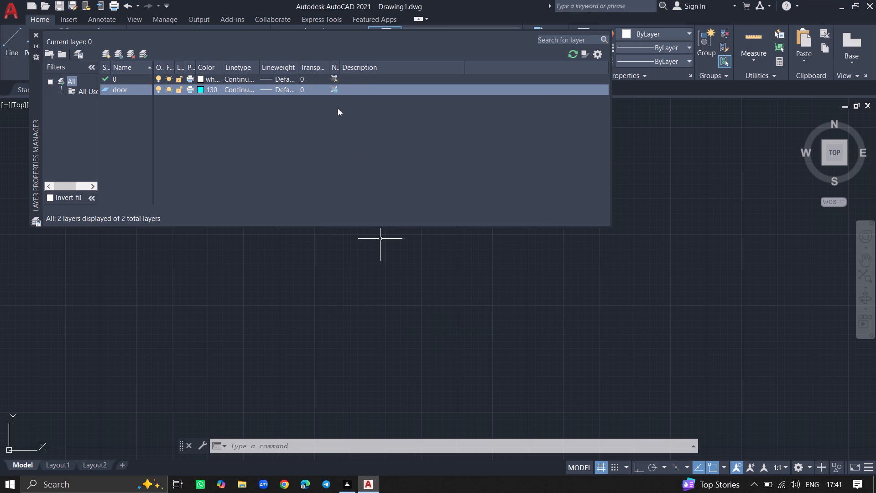
{"action": "left_click", "coordinate": [334, 89]}
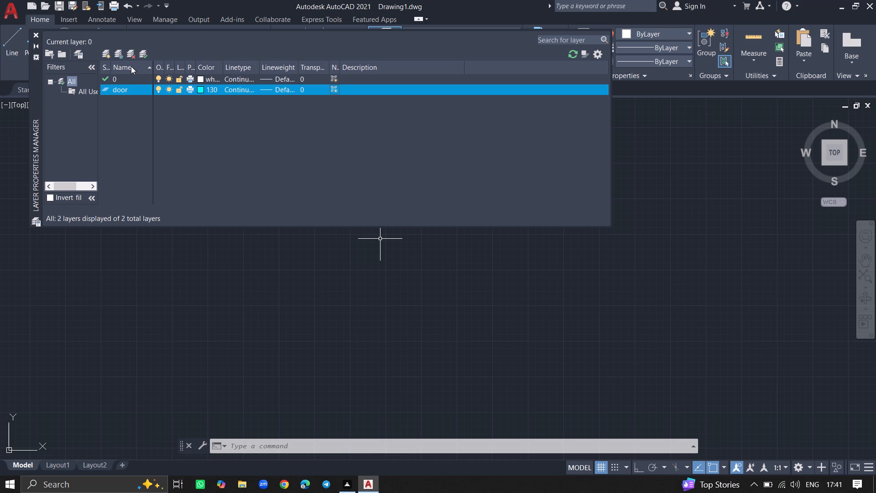
Create a viewport-frozen layer named windows based on the door layer and toggle its new-viewport freeze setting.
{"action": "left_click", "coordinate": [119, 53]}
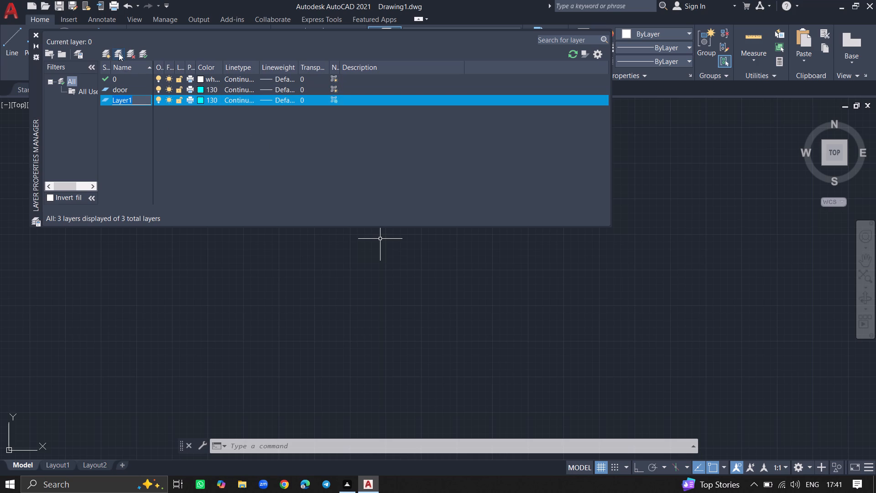
{"action": "key", "text": "w"}
{"action": "type", "text": "indows"}
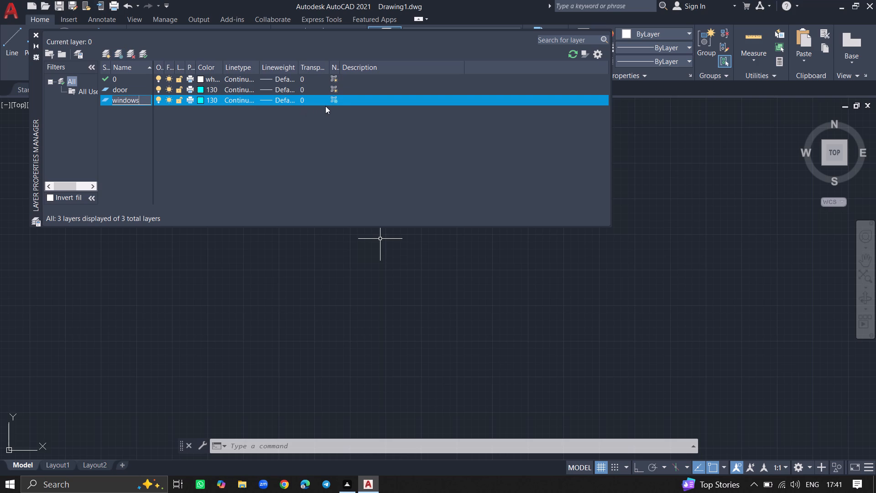
{"action": "left_click", "coordinate": [337, 97]}
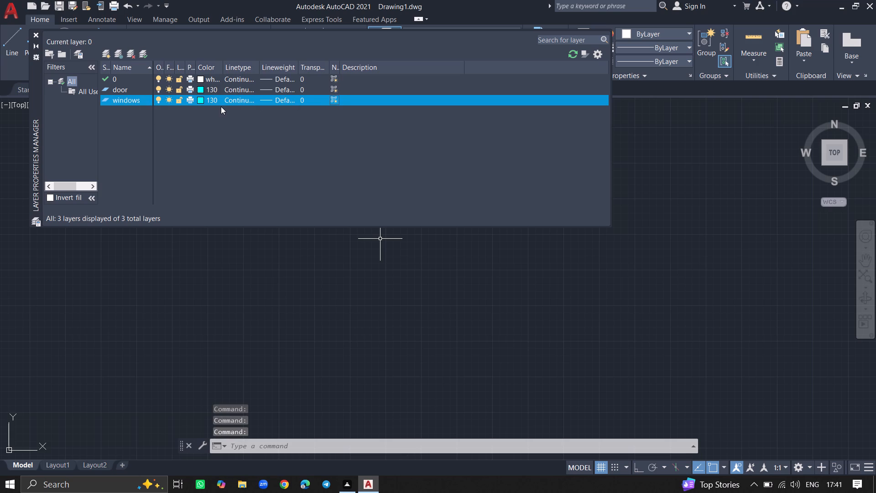
Create a viewport-frozen layer named steps and set its colour to yellow, index 50.
{"action": "left_click", "coordinate": [119, 53]}
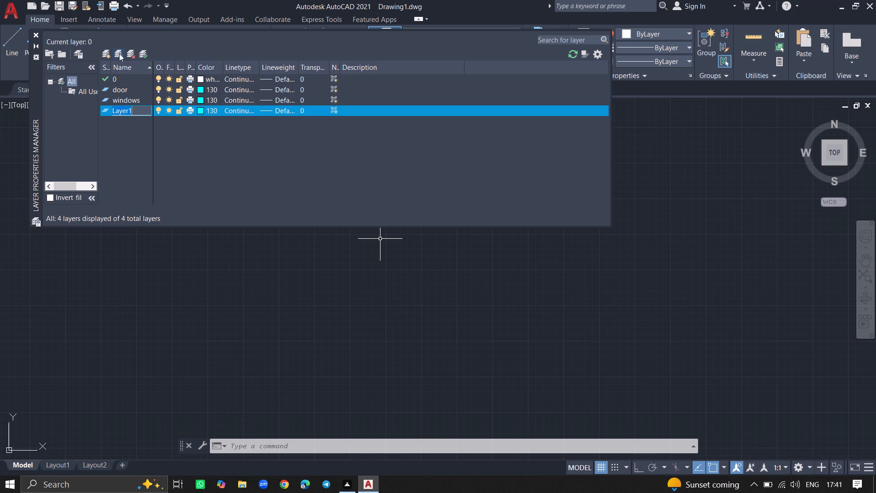
{"action": "type", "text": "steps"}
{"action": "left_click", "coordinate": [203, 111]}
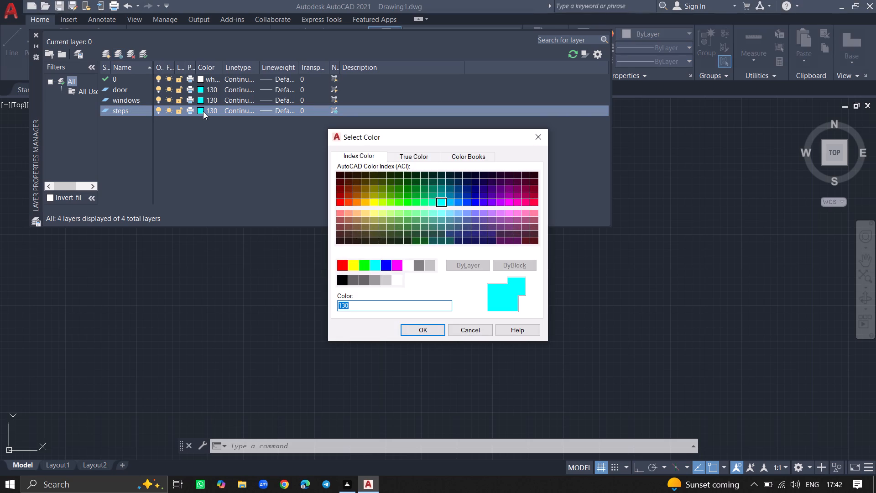
{"action": "left_click", "coordinate": [375, 203]}
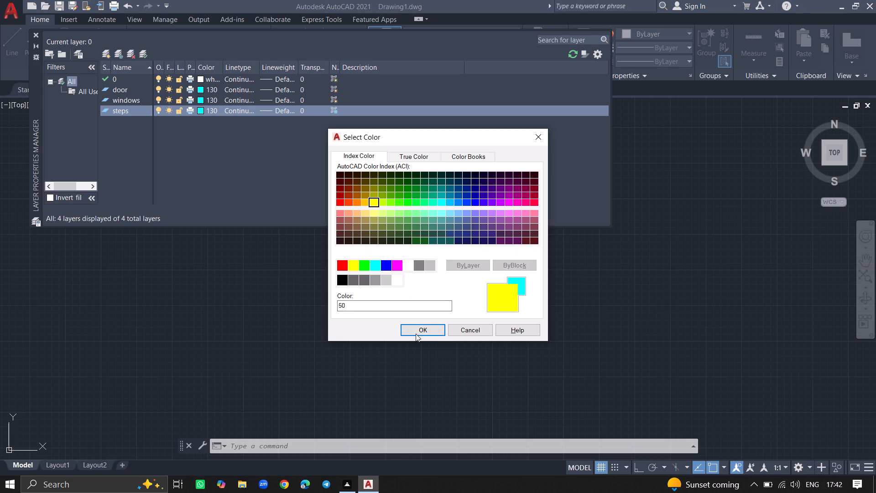
{"action": "left_click", "coordinate": [417, 332]}
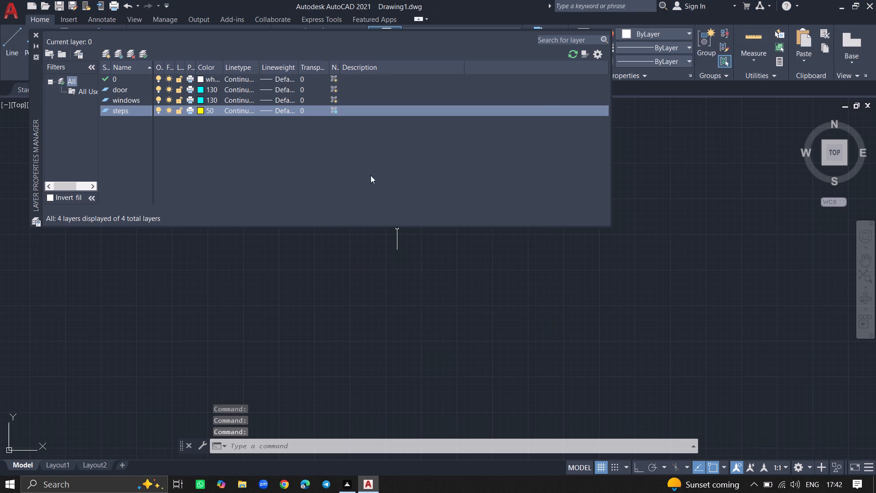
Toggle the new-viewport freeze setting of the steps layer.
{"action": "left_click", "coordinate": [335, 111]}
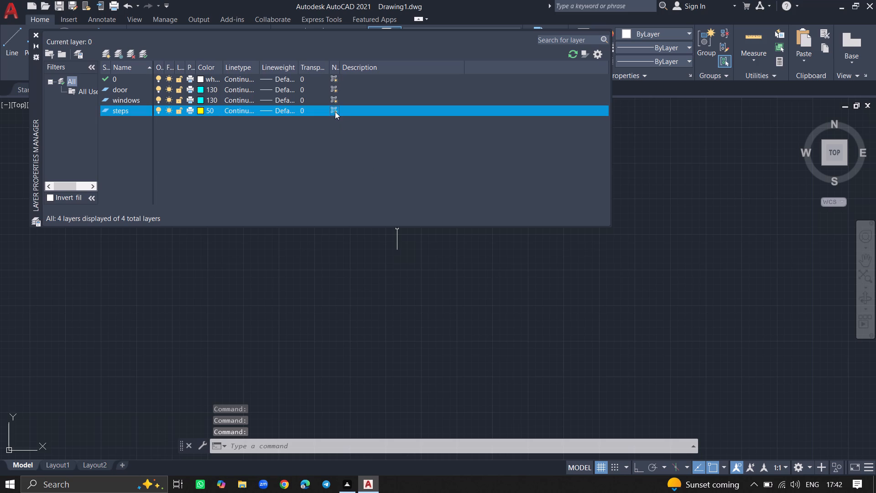
Change the windows layer's colour to red, index 10.
{"action": "left_click", "coordinate": [201, 100]}
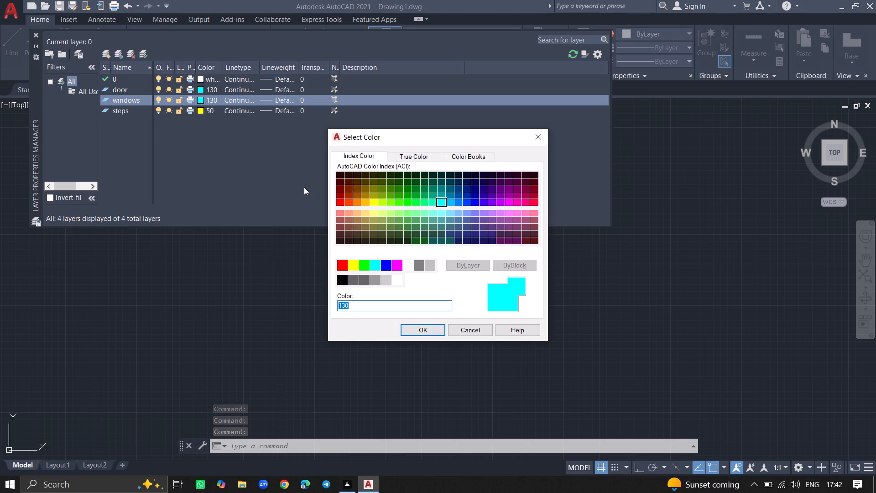
{"action": "left_click", "coordinate": [340, 203]}
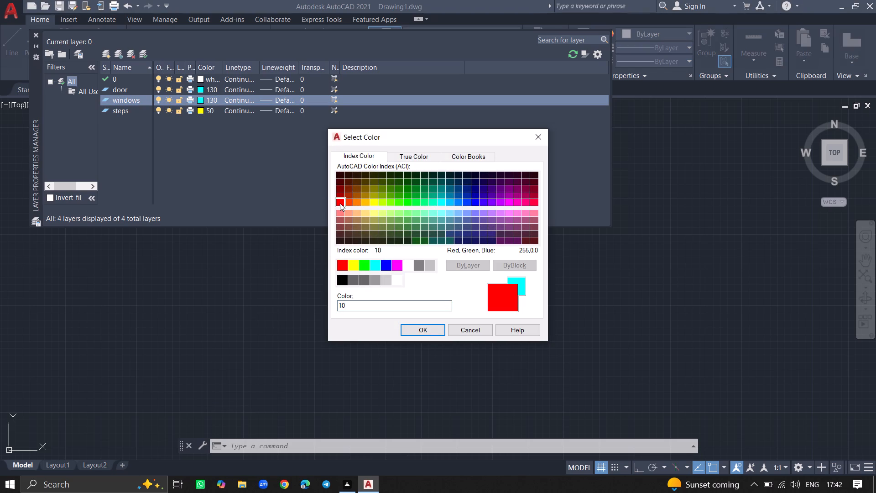
{"action": "left_click", "coordinate": [422, 328]}
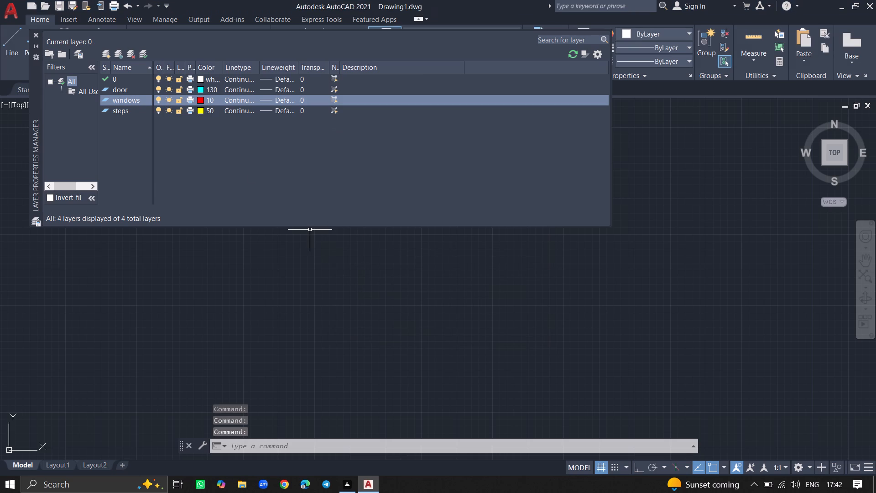
Create a viewport-frozen layer named walls and set its colour to green, index 100.
{"action": "left_click", "coordinate": [118, 53]}
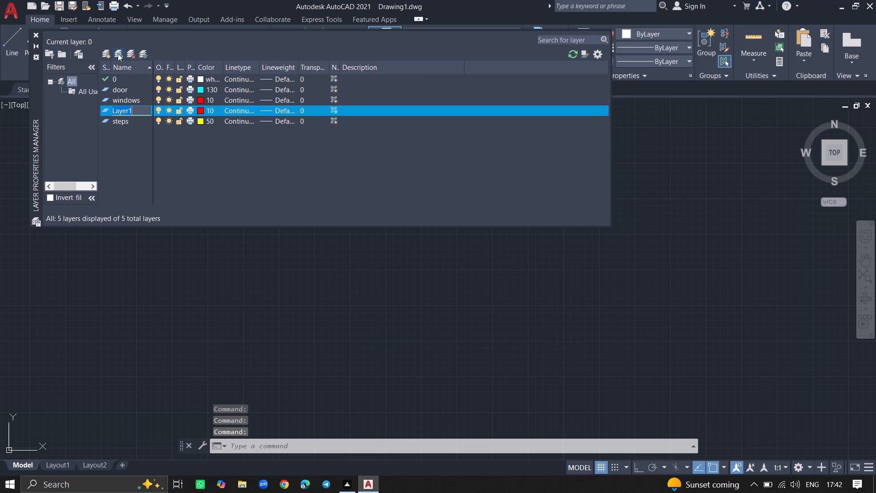
{"action": "type", "text": "wa"}
{"action": "type", "text": "lls"}
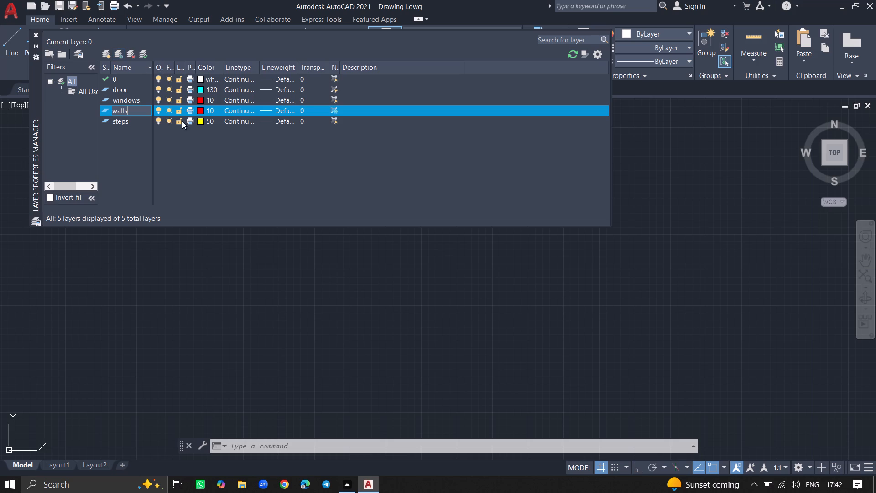
{"action": "left_click", "coordinate": [200, 110]}
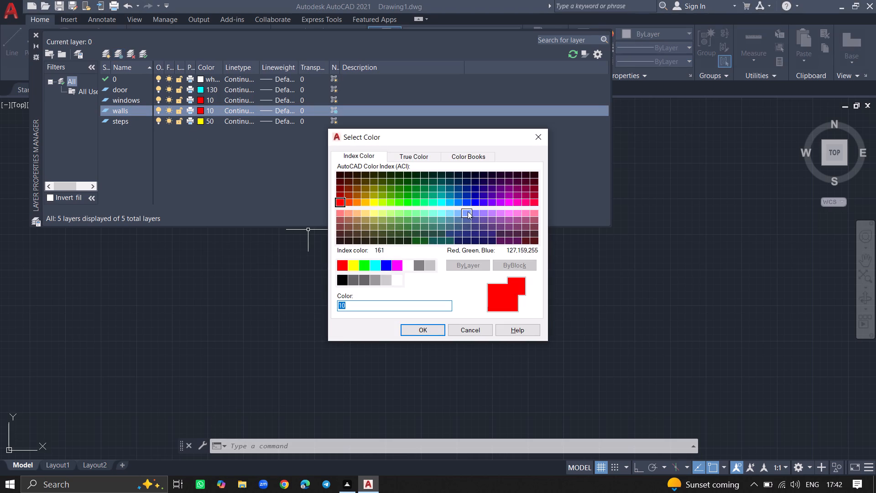
{"action": "left_click", "coordinate": [467, 205]}
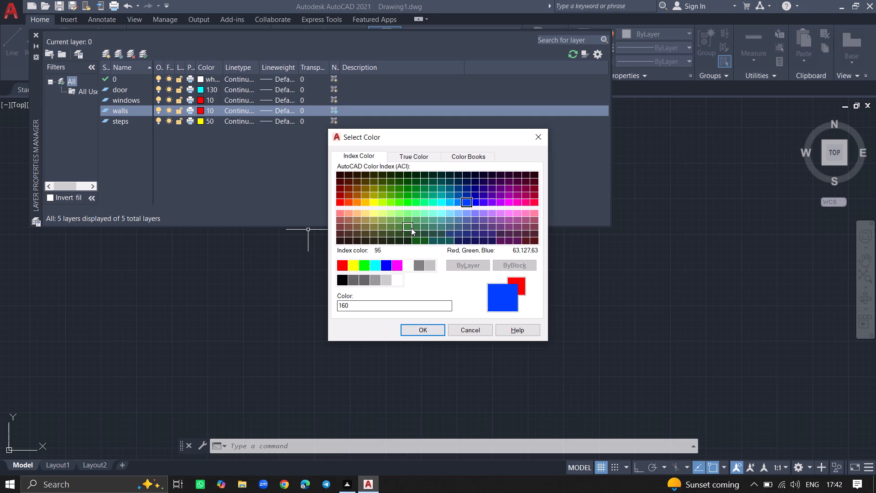
{"action": "left_click", "coordinate": [408, 205]}
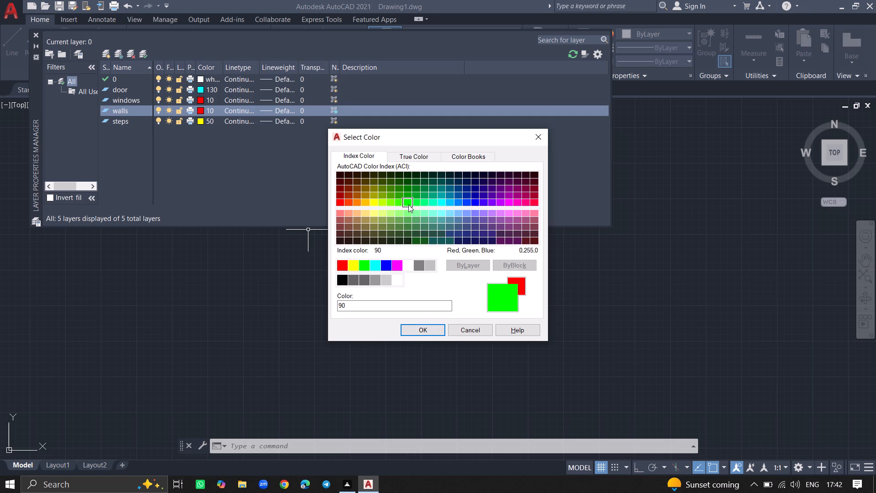
{"action": "left_click", "coordinate": [398, 203]}
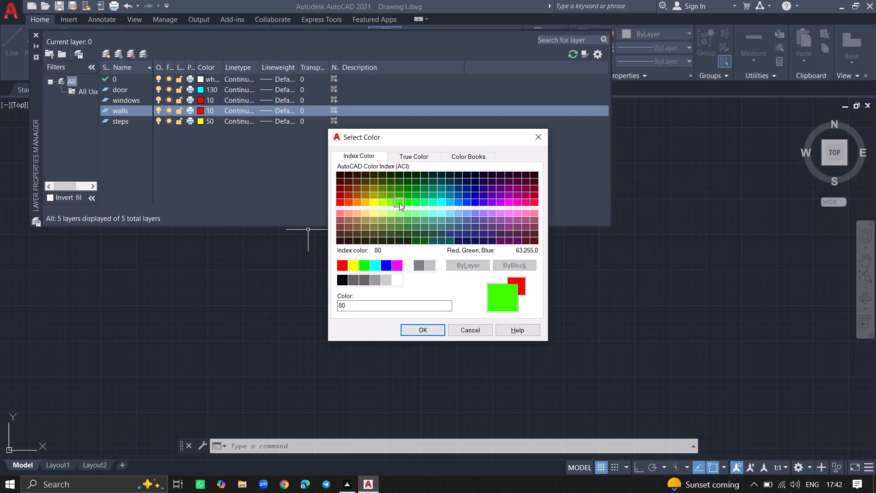
{"action": "left_click", "coordinate": [419, 204]}
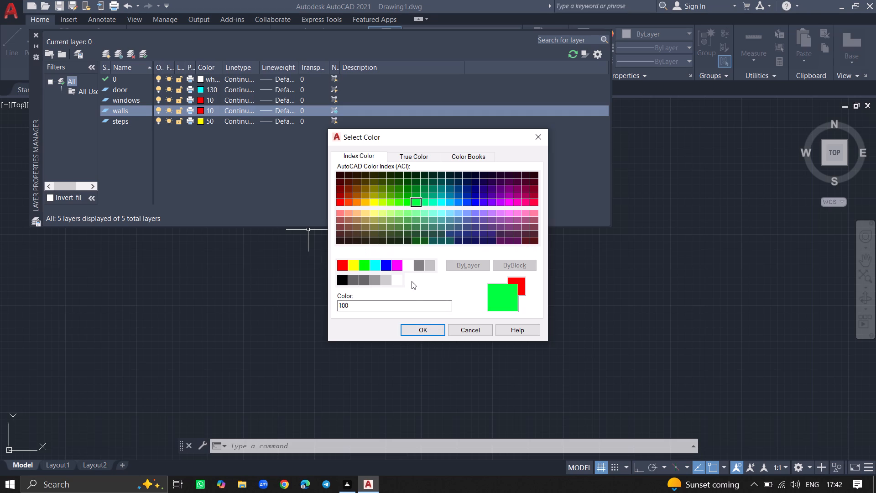
{"action": "left_click", "coordinate": [415, 329]}
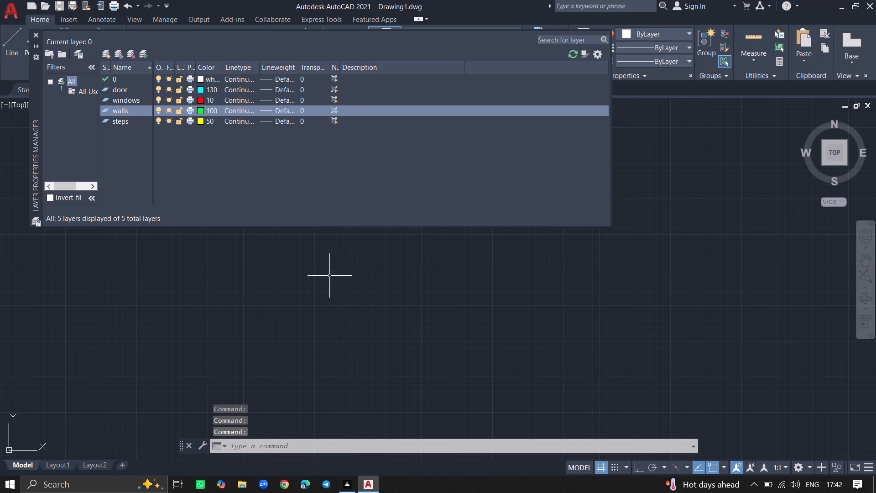
Create a viewport-frozen layer named text and set its colour to orange, index 40.
{"action": "left_click", "coordinate": [120, 55]}
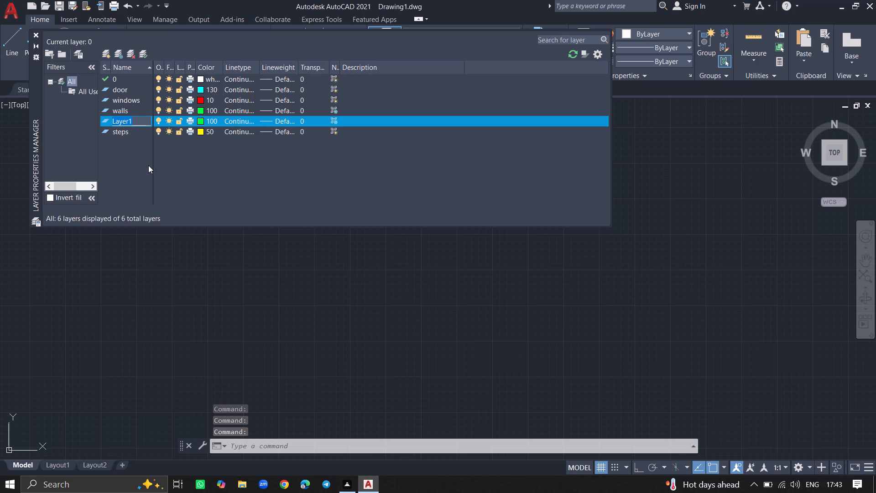
{"action": "type", "text": "texy"}
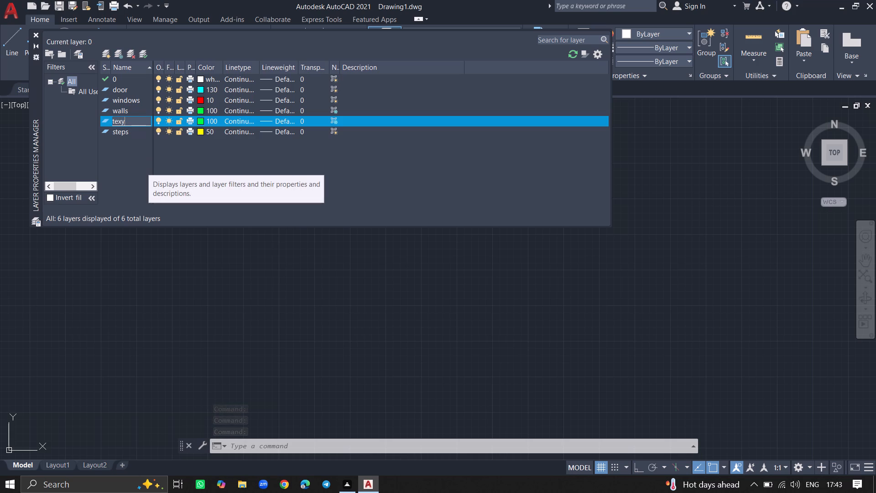
{"action": "key", "text": "BackSpace"}
{"action": "key", "text": "t"}
{"action": "left_click", "coordinate": [203, 121]}
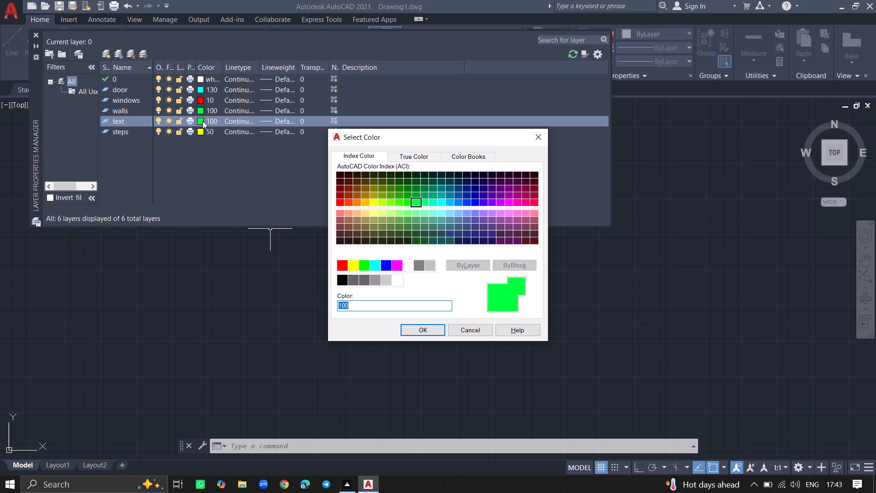
{"action": "left_click", "coordinate": [203, 121]}
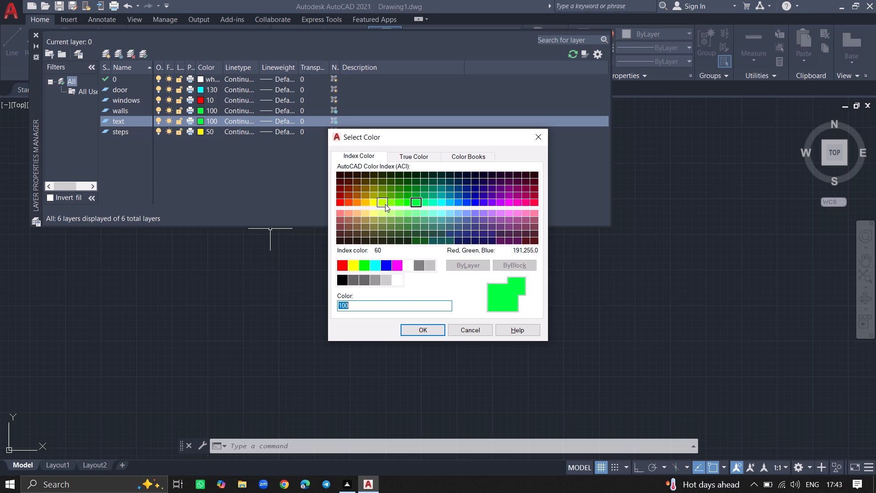
{"action": "left_click", "coordinate": [365, 205]}
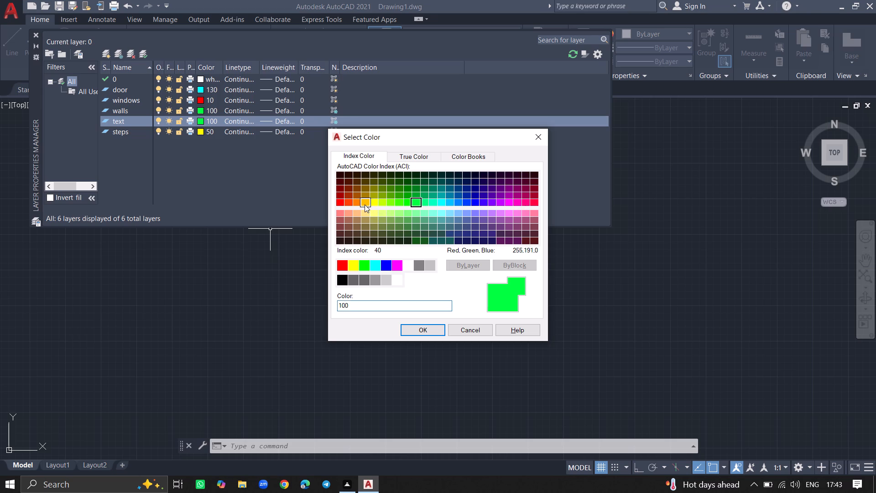
{"action": "left_click", "coordinate": [425, 330]}
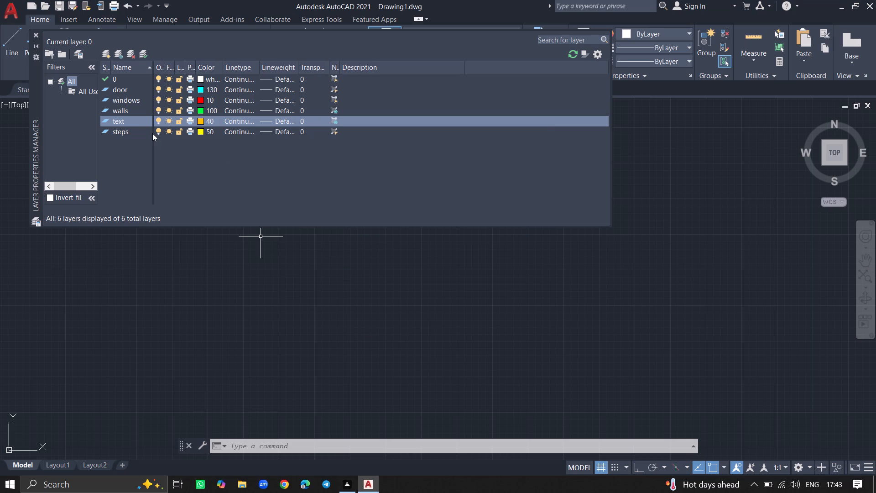
Create a viewport-frozen layer named dimensions and set its colour to blue, index 150.
{"action": "left_click", "coordinate": [119, 55]}
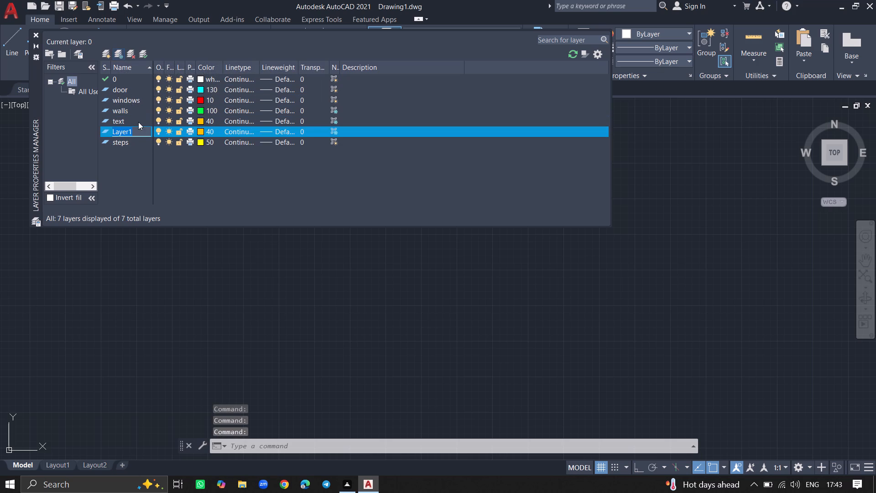
{"action": "type", "text": "dimenso"}
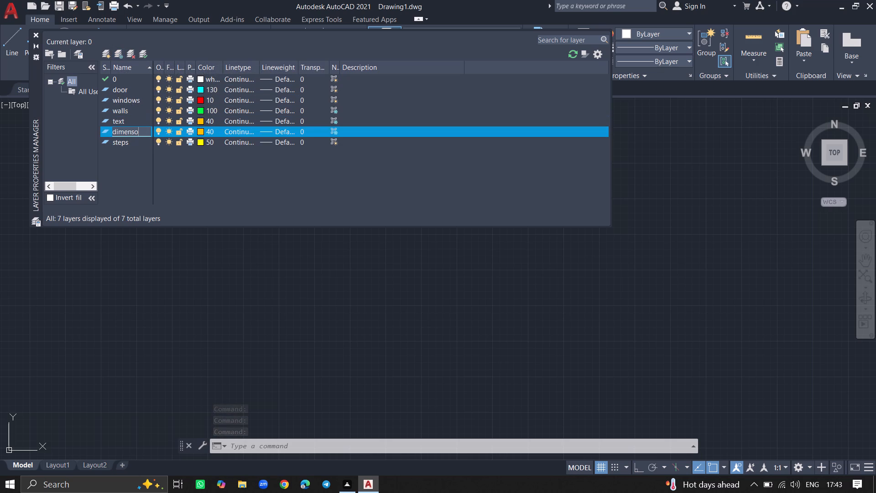
{"action": "key", "text": "BackSpace"}
{"action": "type", "text": "ions"}
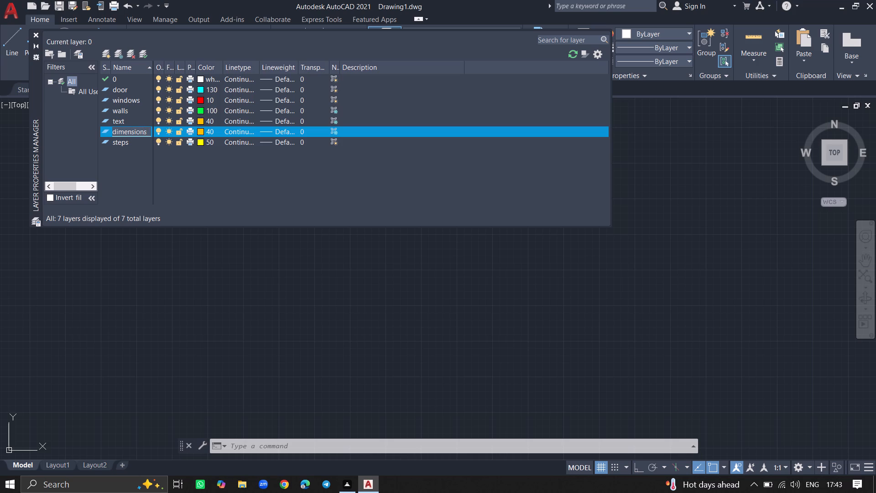
{"action": "left_click", "coordinate": [200, 131]}
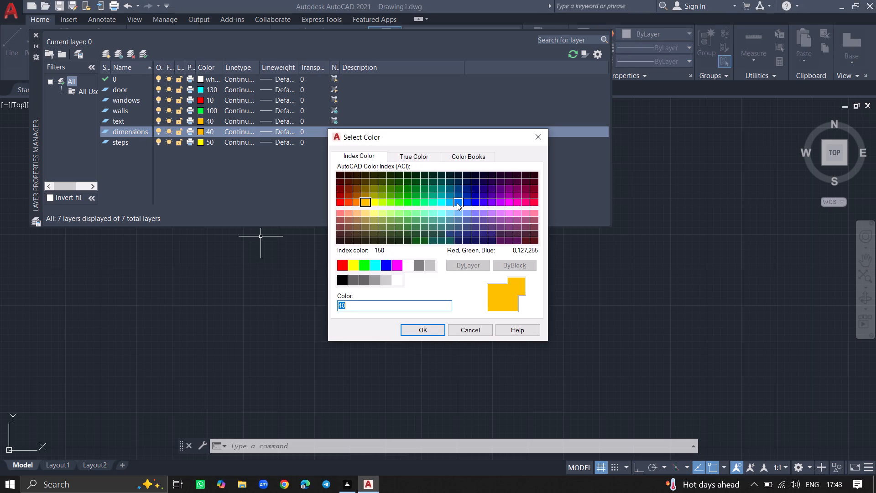
{"action": "left_click", "coordinate": [457, 203]}
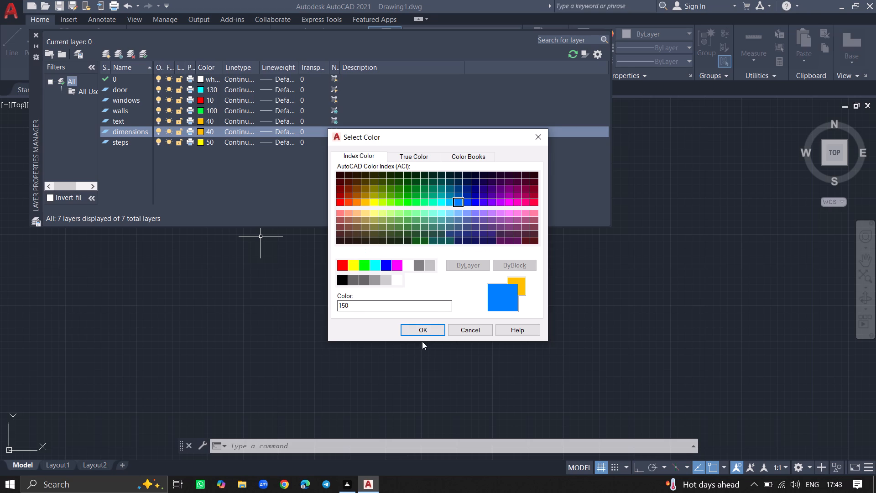
{"action": "left_click", "coordinate": [425, 333]}
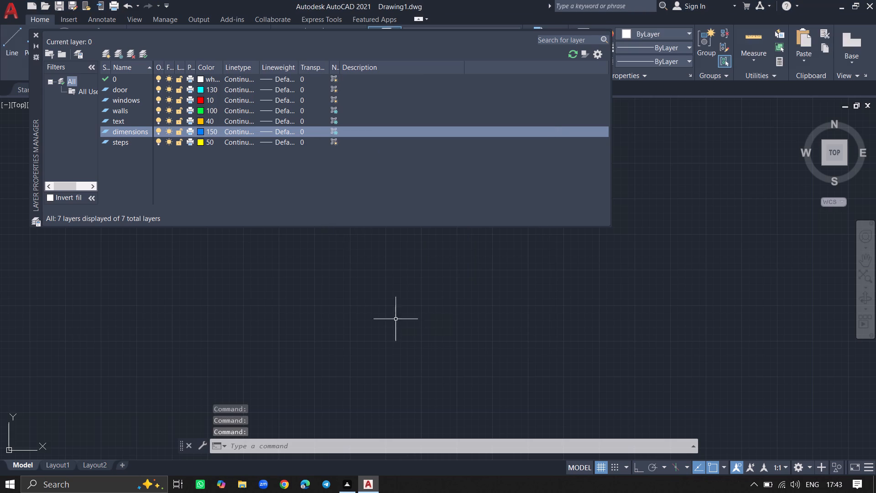
Toggle the new-viewport freeze setting of the dimensions, text and walls layers.
{"action": "left_click", "coordinate": [334, 132]}
{"action": "left_click", "coordinate": [334, 120]}
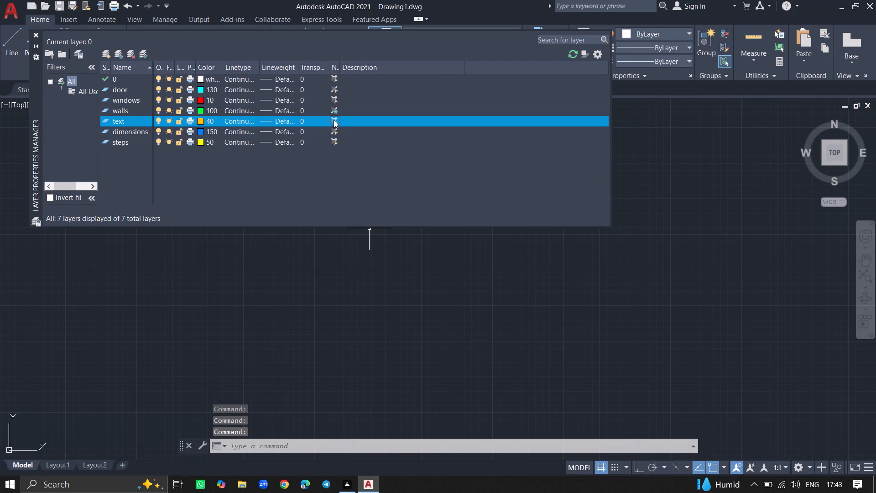
{"action": "left_click", "coordinate": [334, 110]}
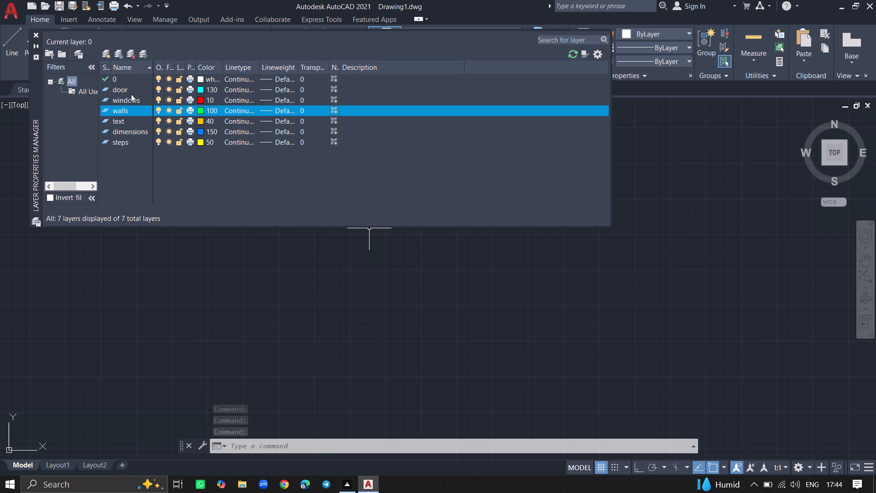
Make walls the current layer and close the layer manager.
{"action": "left_click", "coordinate": [144, 48]}
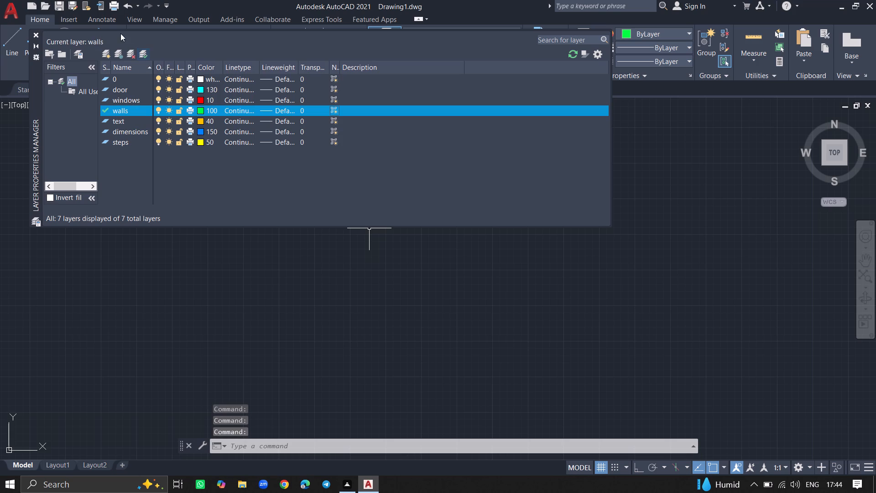
{"action": "left_click", "coordinate": [36, 33]}
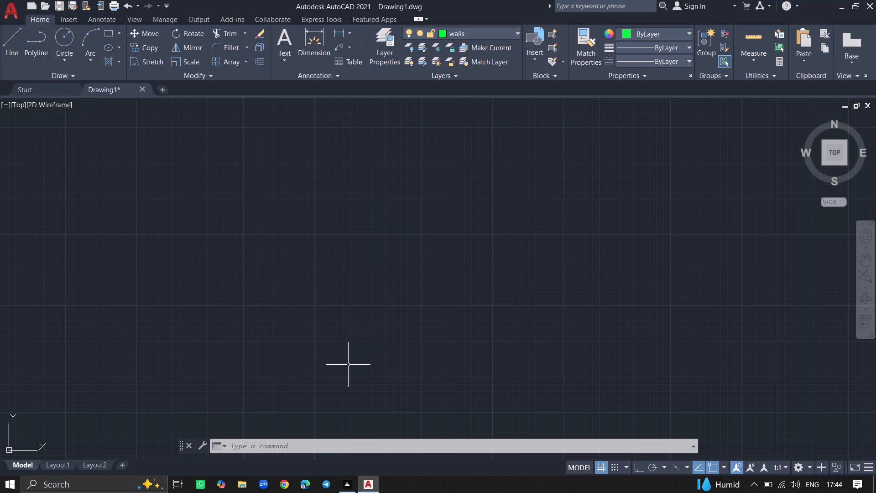
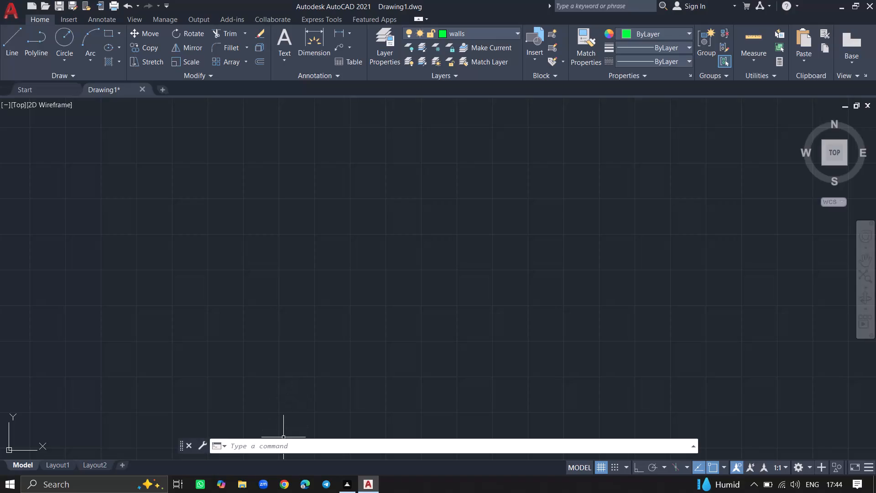
Open the program options, review the Open and Save settings, and close the dialog.
{"action": "type", "text": "op"}
{"action": "key", "text": "Return"}
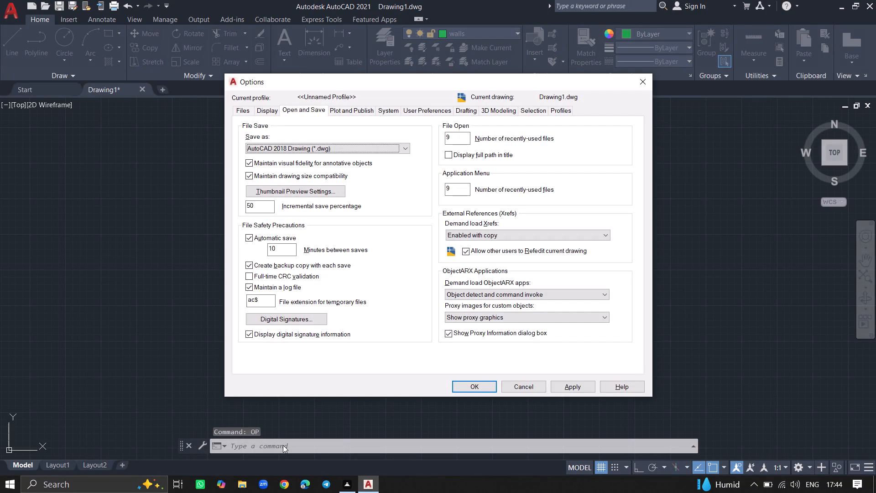
{"action": "left_click", "coordinate": [458, 385]}
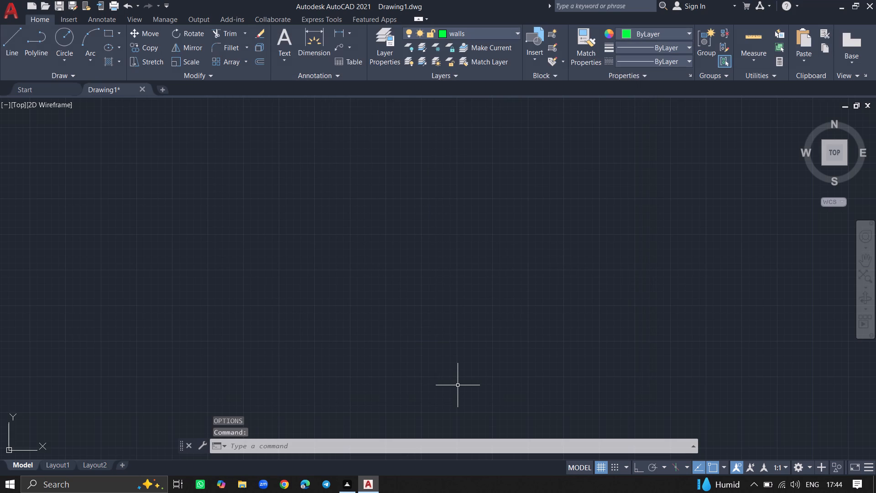
Draw a vertical construction line on the walls layer at X about 187'-5".
{"action": "type", "text": "xl"}
{"action": "key", "text": "Return"}
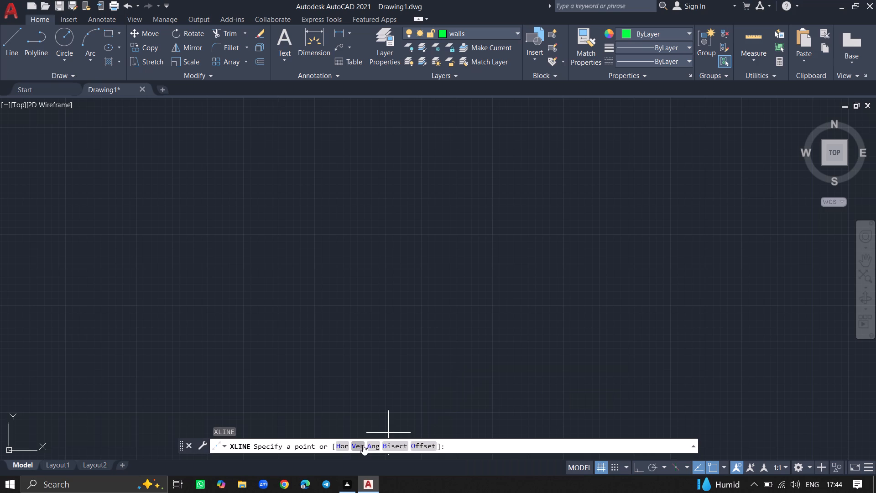
{"action": "left_click", "coordinate": [360, 446]}
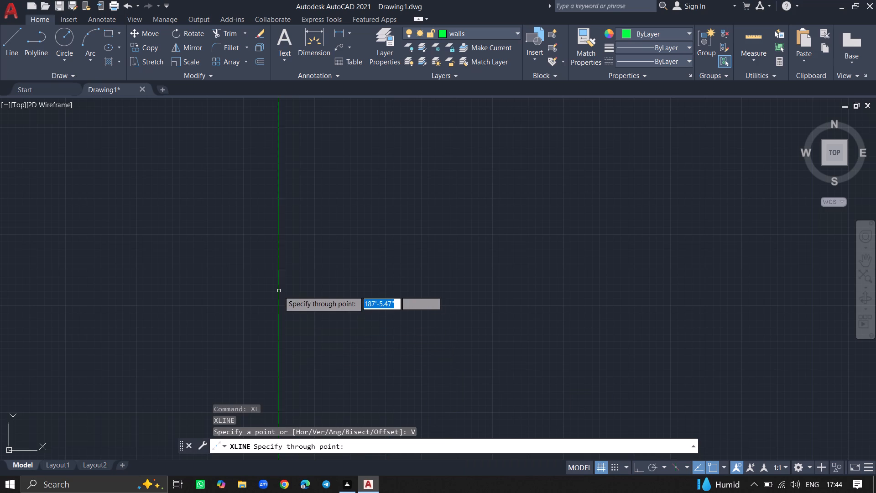
{"action": "left_click", "coordinate": [279, 289]}
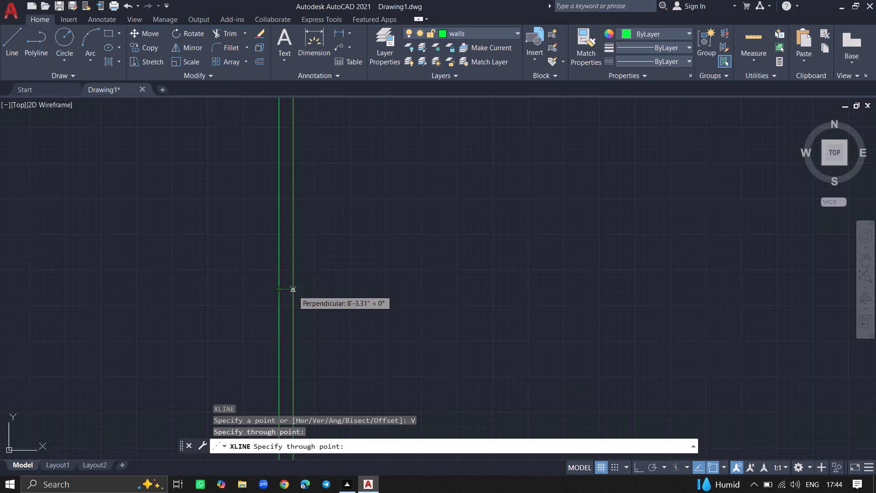
{"action": "key", "text": "Escape"}
Draw a horizontal construction line crossing the vertical one at Y about 176'-11".
{"action": "type", "text": "xl"}
{"action": "key", "text": "Return"}
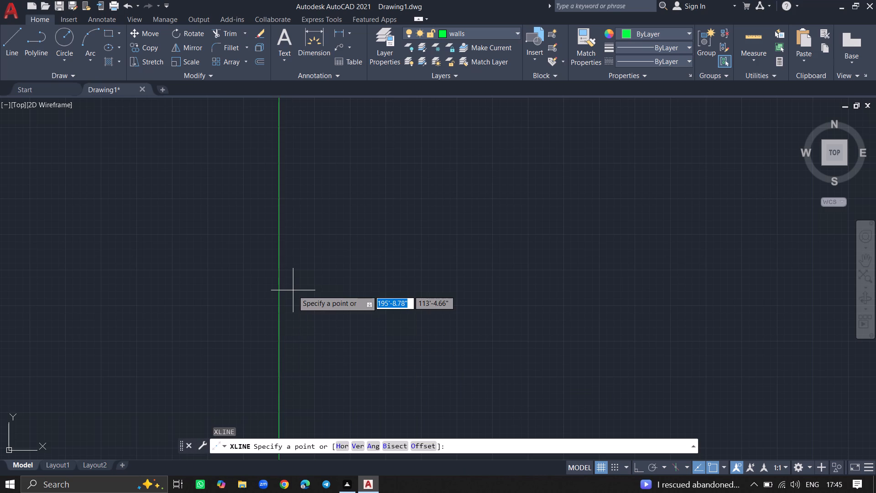
{"action": "left_click", "coordinate": [340, 444]}
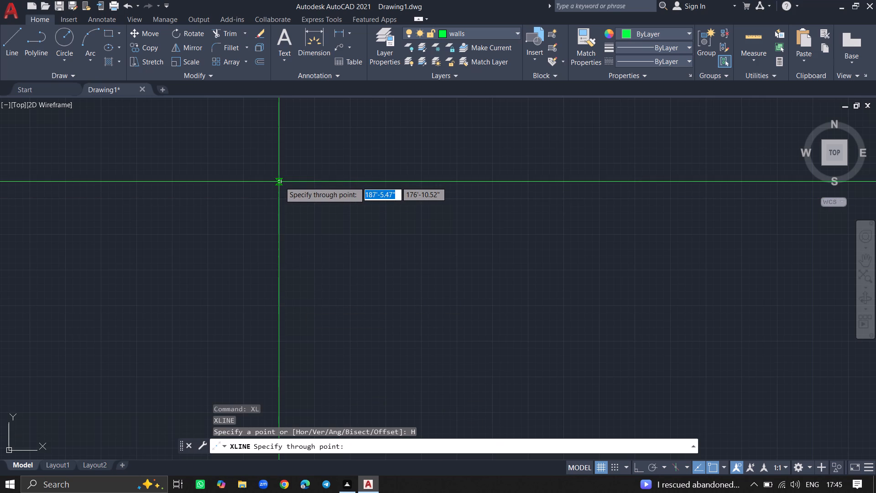
{"action": "left_click", "coordinate": [280, 182]}
{"action": "key", "text": "Return"}
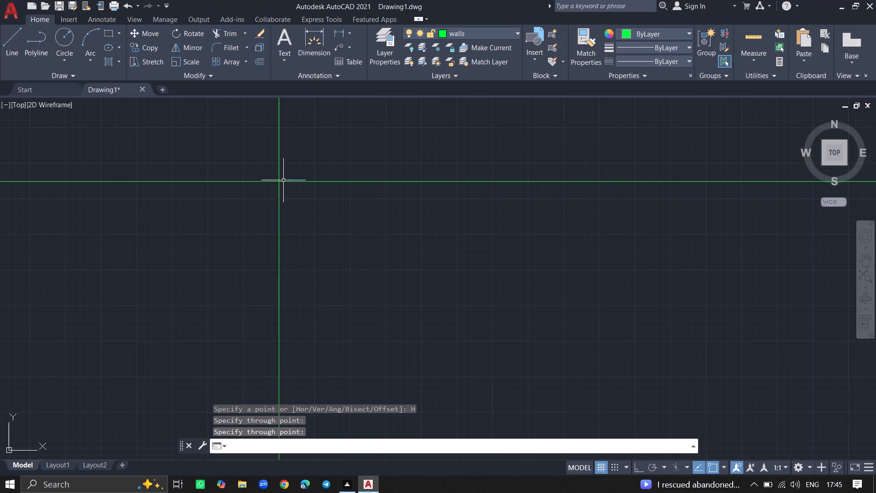
Trim the construction line ends above and to the left of their intersection to form the upper-left outer wall corner.
{"action": "type", "text": "tr"}
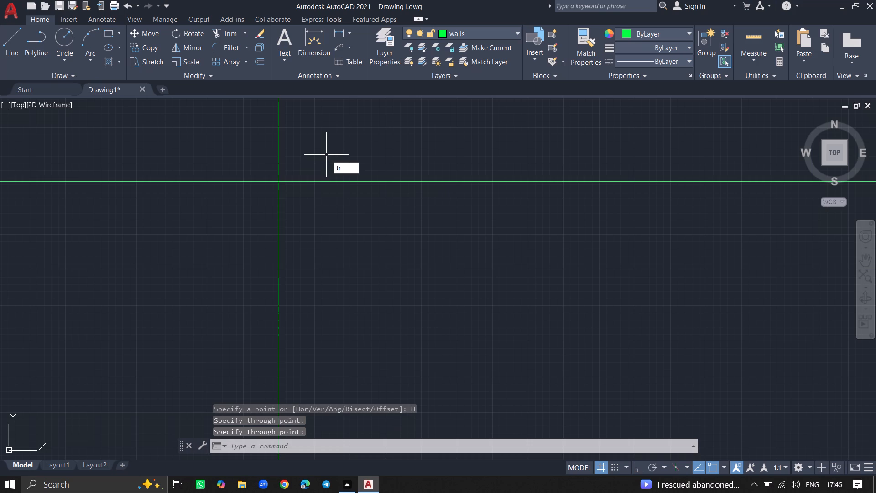
{"action": "type", "text": "im"}
{"action": "key", "text": "Return"}
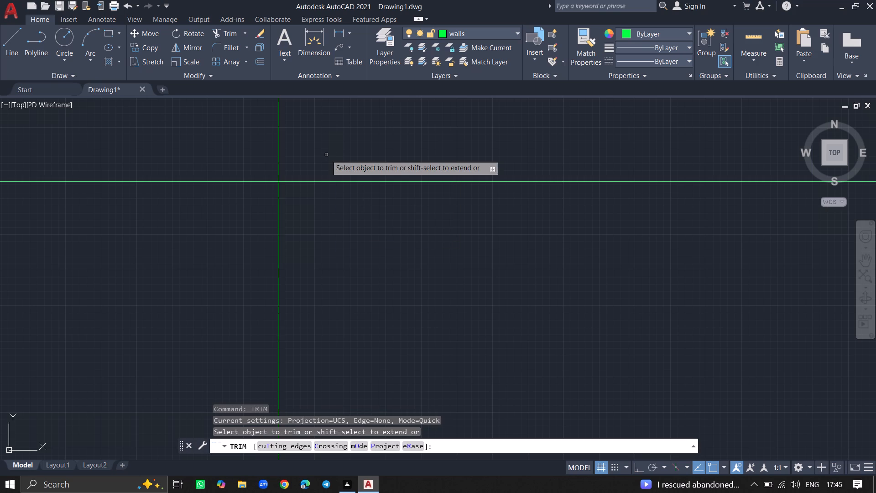
{"action": "left_click", "coordinate": [279, 162]}
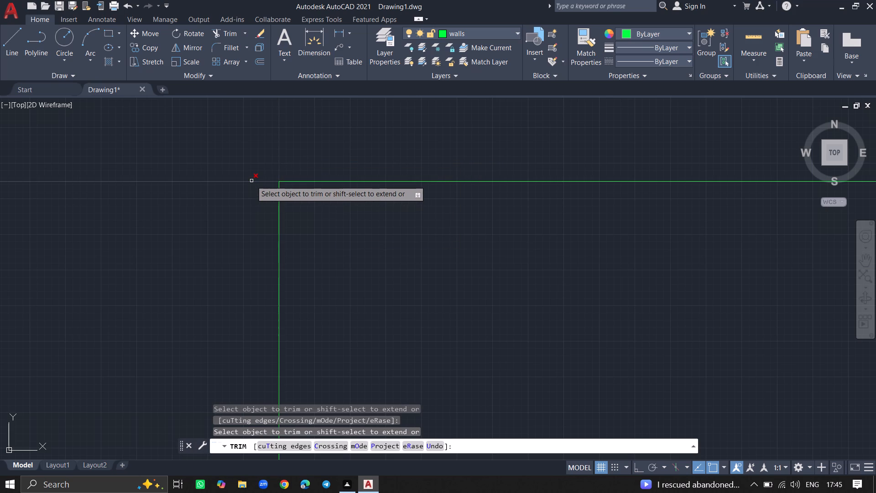
{"action": "left_click", "coordinate": [251, 181]}
{"action": "key", "text": "Return"}
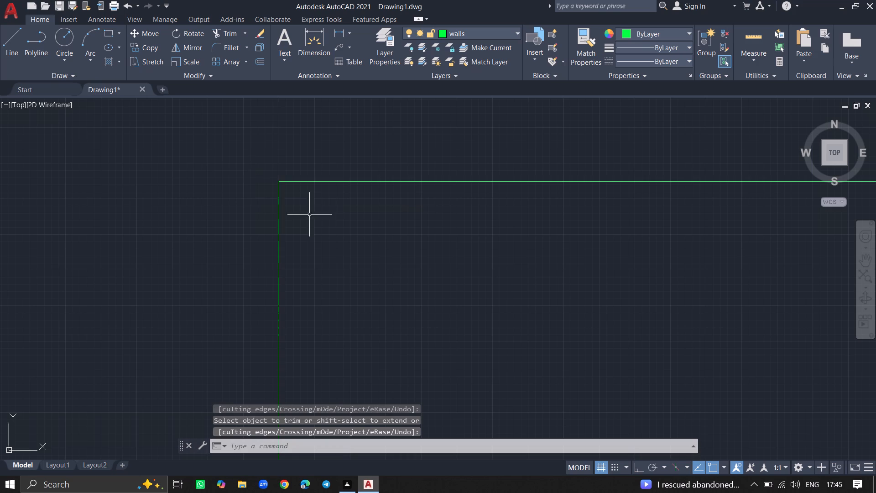
Offset the vertical outer wall line 9" toward the inside of the house.
{"action": "scroll", "coordinate": [323, 218], "scroll_direction": "down", "scroll_amount": 2, "text": "ctrl"}
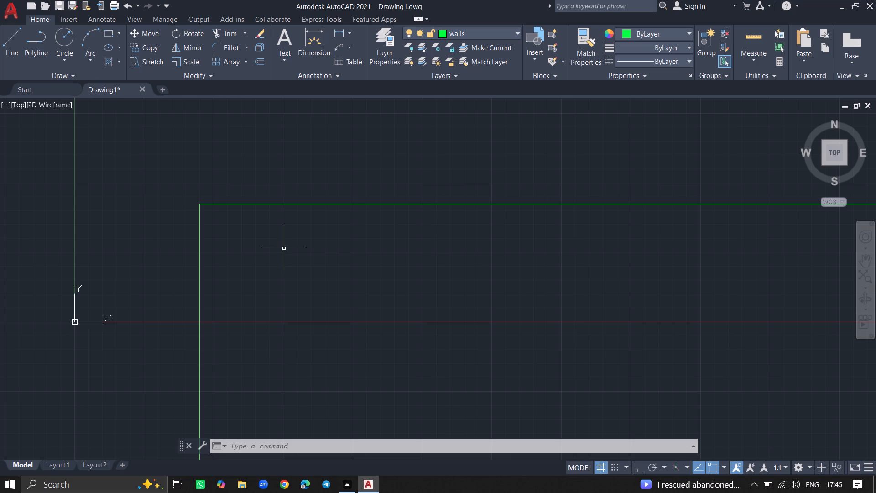
{"action": "key", "text": "o"}
{"action": "type", "text": "ff"}
{"action": "type", "text": "set"}
{"action": "key", "text": "Return"}
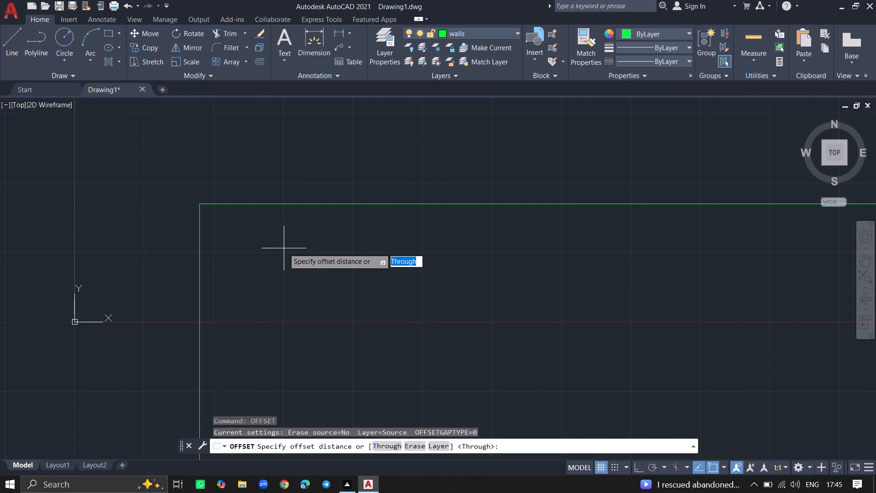
{"action": "key", "text": "9"}
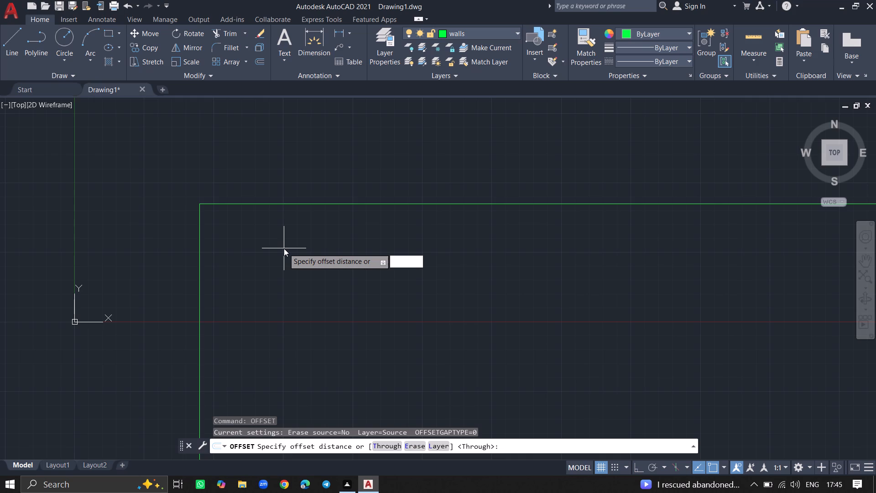
{"action": "key", "text": "shift+quotedbl"}
{"action": "key", "text": "Return"}
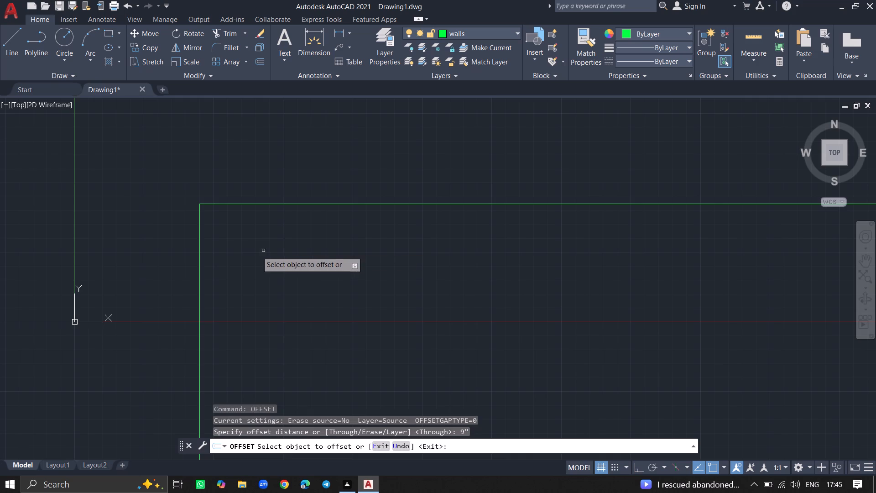
{"action": "left_click", "coordinate": [200, 267]}
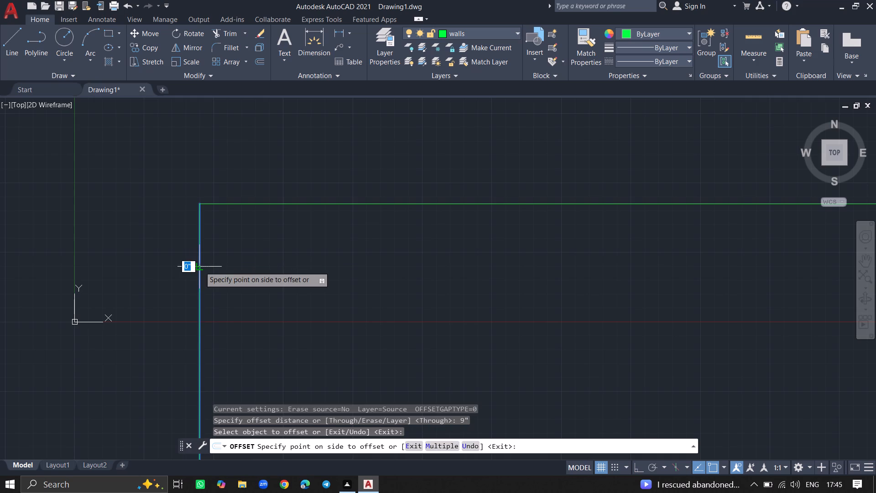
{"action": "left_click", "coordinate": [234, 272]}
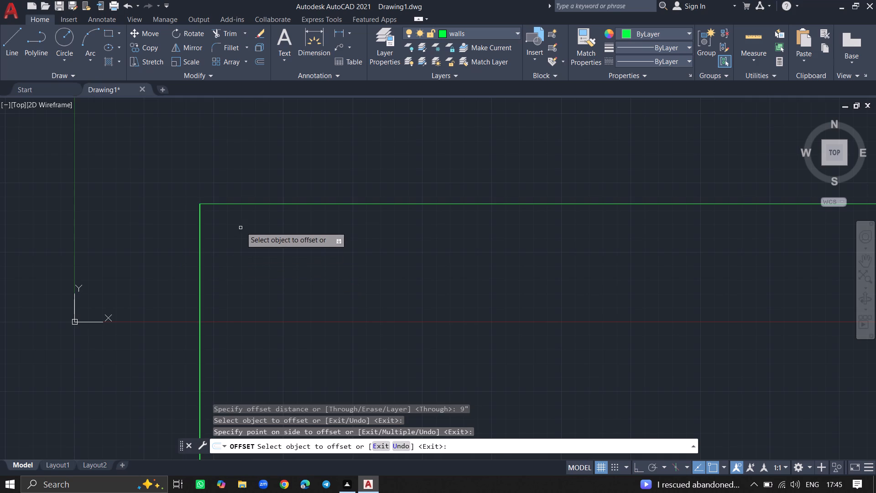
{"action": "left_click", "coordinate": [253, 204]}
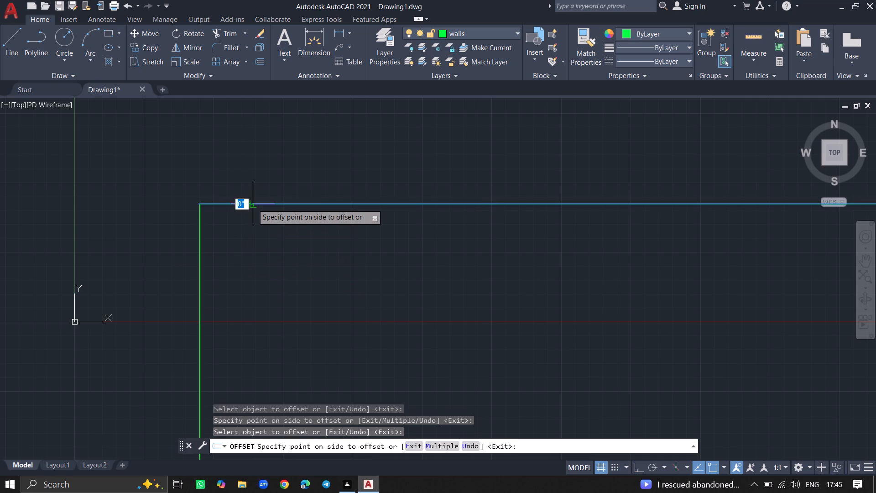
{"action": "key", "text": "Return"}
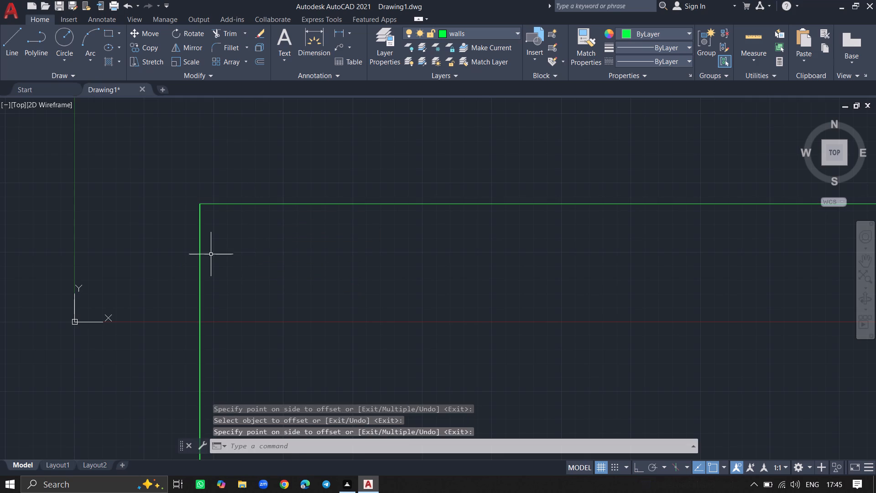
Offset the horizontal top wall line 9" toward the inside of the house.
{"action": "scroll", "coordinate": [198, 244], "scroll_direction": "up", "scroll_amount": 4, "text": "ctrl"}
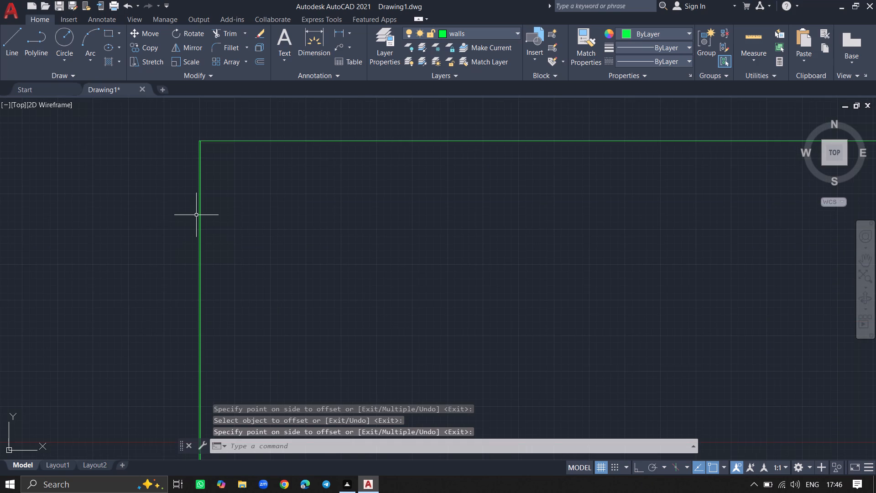
{"action": "scroll", "coordinate": [196, 215], "scroll_direction": "up", "scroll_amount": 5, "text": "ctrl"}
{"action": "scroll", "coordinate": [196, 215], "scroll_direction": "down", "scroll_amount": 2, "text": "ctrl"}
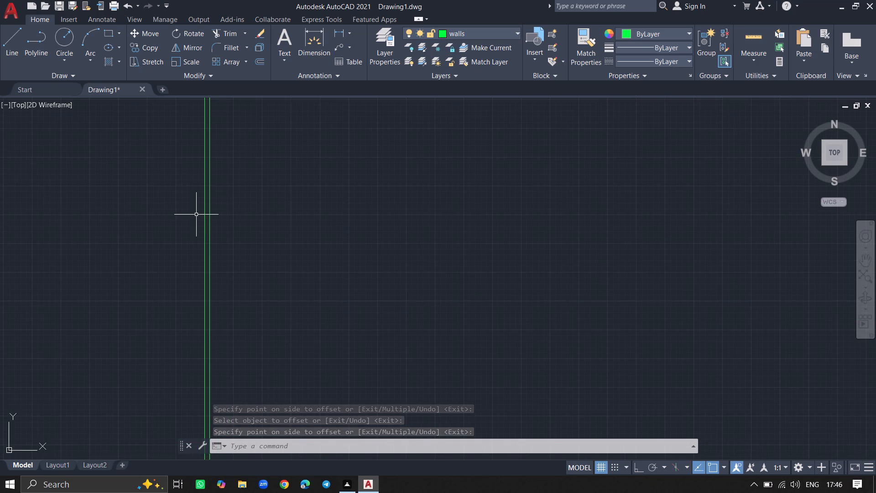
{"action": "scroll", "coordinate": [196, 215], "scroll_direction": "down", "scroll_amount": 3, "text": "ctrl"}
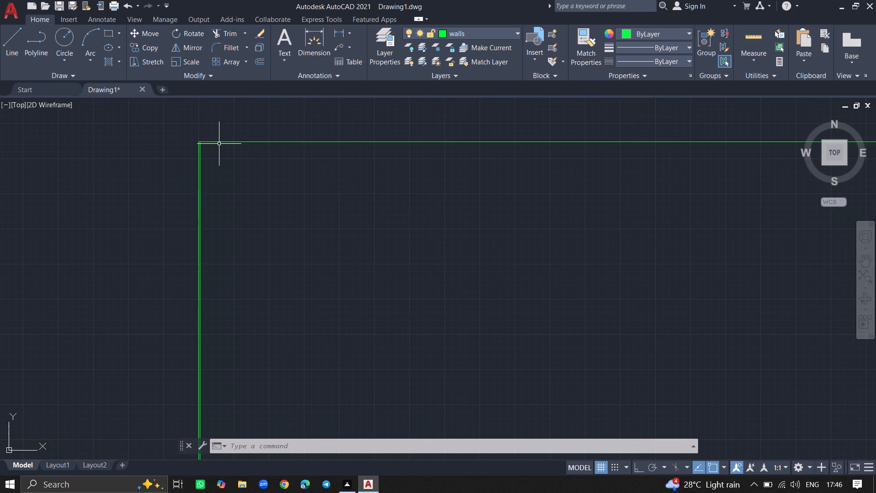
{"action": "scroll", "coordinate": [224, 131], "scroll_direction": "up", "scroll_amount": 3, "text": "ctrl"}
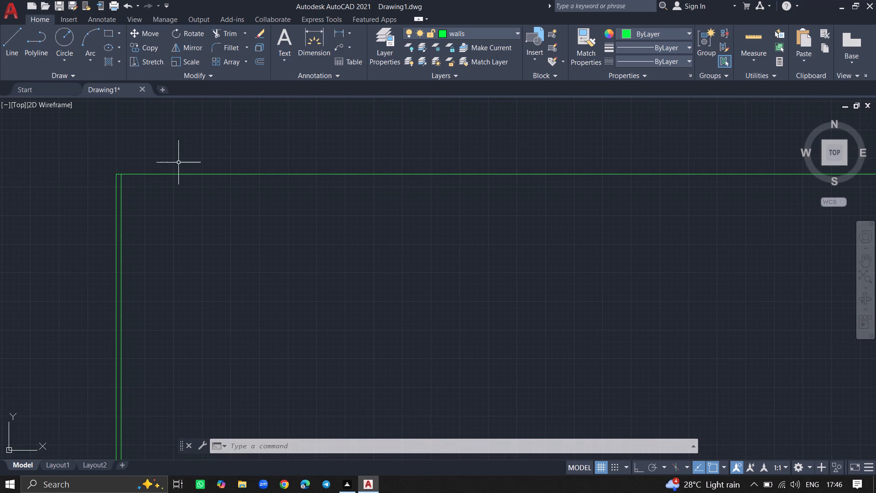
{"action": "scroll", "coordinate": [178, 173], "scroll_direction": "up", "scroll_amount": 8, "text": "ctrl"}
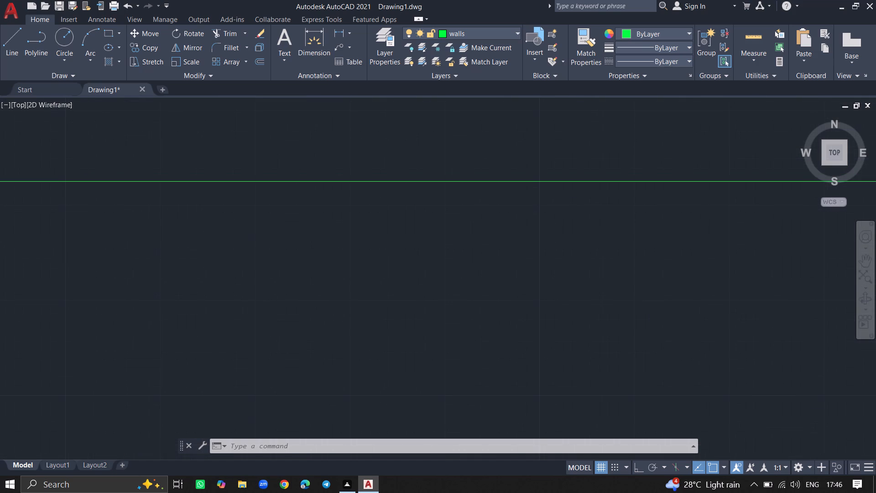
{"action": "scroll", "coordinate": [176, 191], "scroll_direction": "up", "scroll_amount": 8, "text": "ctrl"}
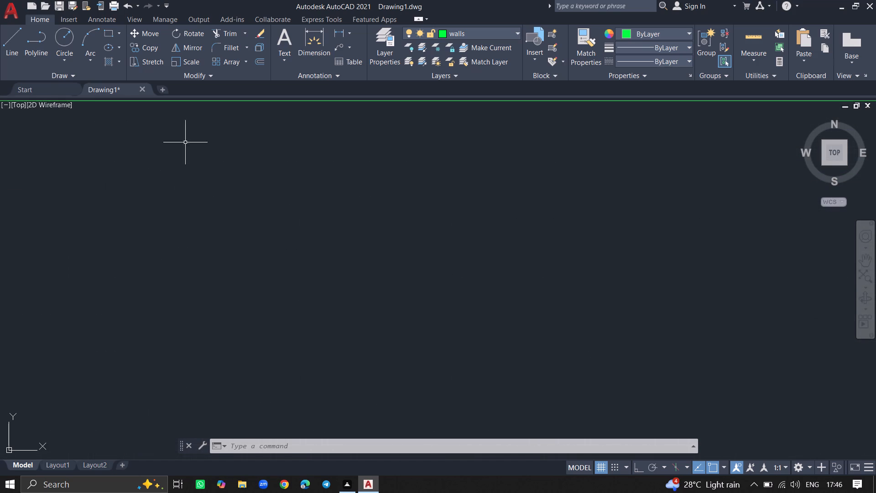
{"action": "scroll", "coordinate": [189, 133], "scroll_direction": "down", "scroll_amount": 7, "text": "ctrl"}
{"action": "scroll", "coordinate": [189, 111], "scroll_direction": "up", "scroll_amount": 7, "text": "ctrl"}
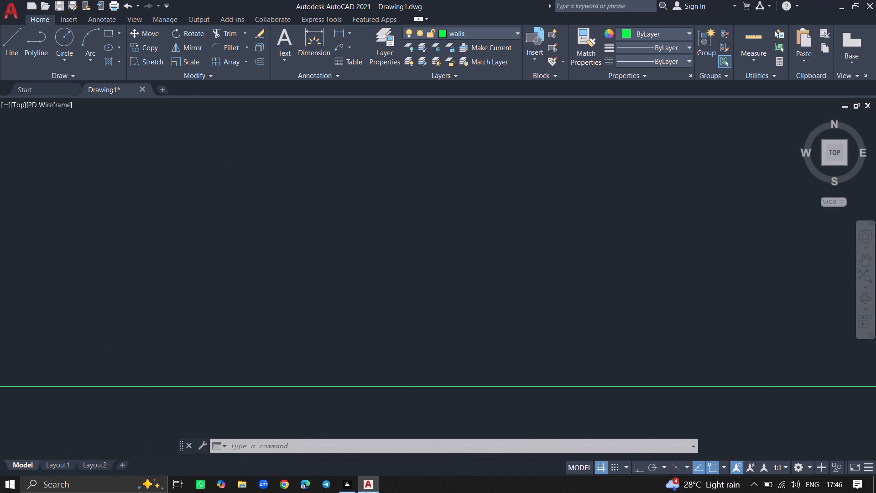
{"action": "scroll", "coordinate": [189, 111], "scroll_direction": "down", "scroll_amount": 5, "text": "ctrl"}
{"action": "scroll", "coordinate": [163, 161], "scroll_direction": "down", "scroll_amount": 5, "text": "ctrl"}
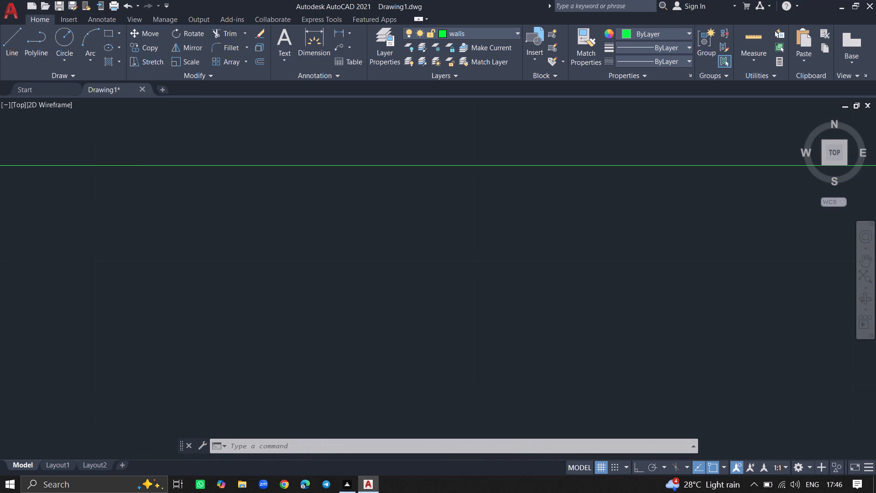
{"action": "scroll", "coordinate": [163, 161], "scroll_direction": "down", "scroll_amount": 5, "text": "ctrl"}
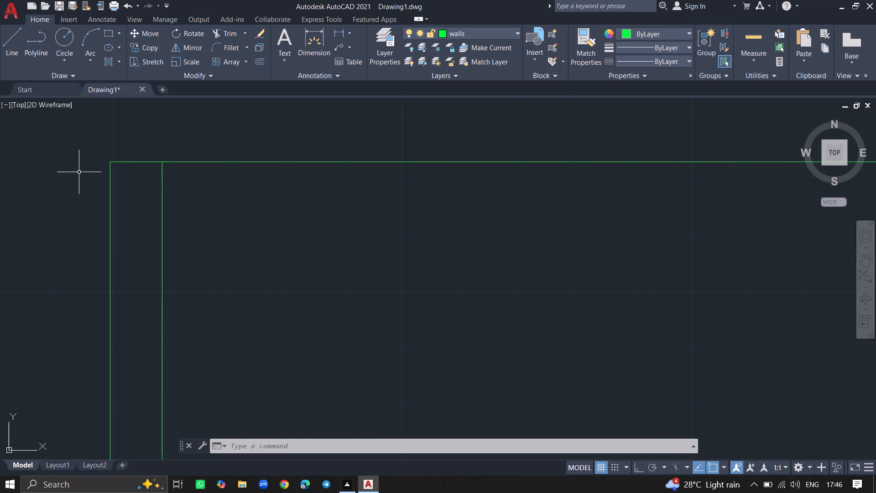
{"action": "type", "text": "offset"}
{"action": "key", "text": "Return"}
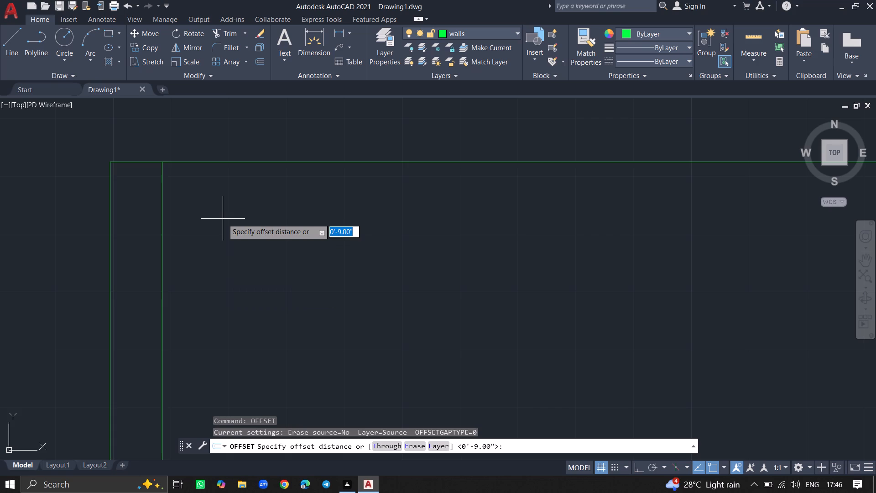
{"action": "key", "text": "Return"}
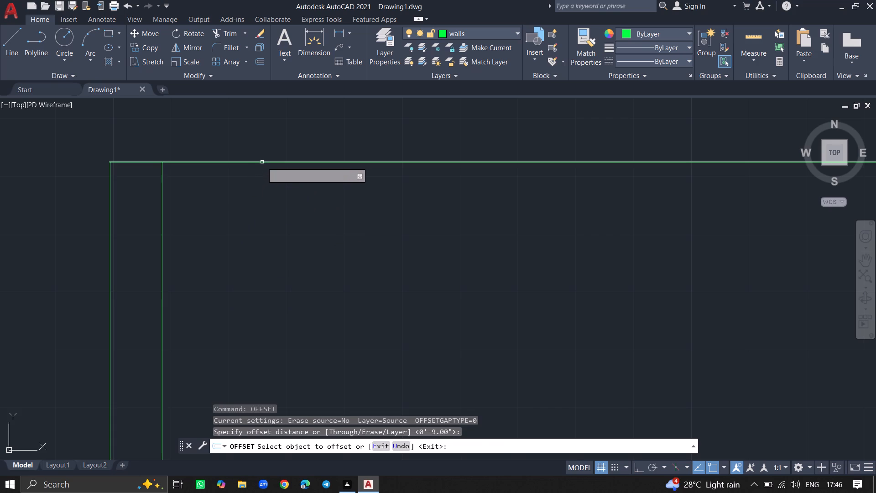
{"action": "left_click", "coordinate": [263, 162]}
{"action": "left_click", "coordinate": [263, 184]}
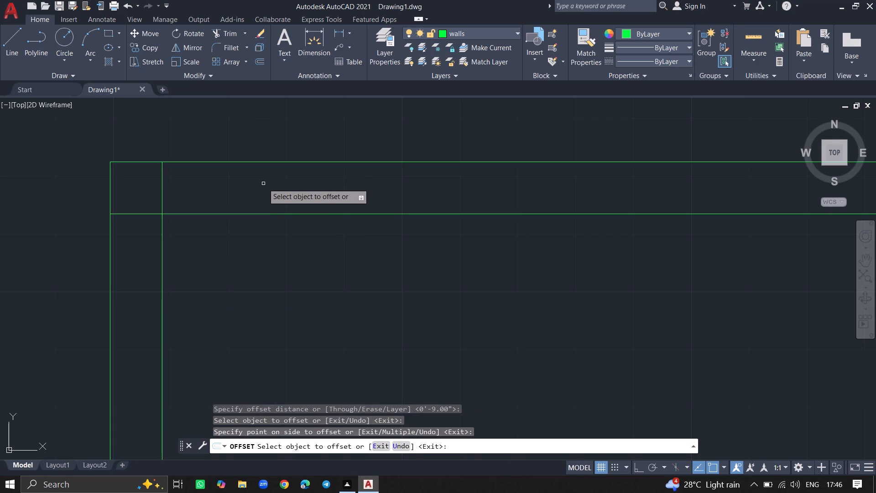
{"action": "key", "text": "Return"}
{"action": "scroll", "coordinate": [288, 193], "scroll_direction": "down", "scroll_amount": 4, "text": "ctrl"}
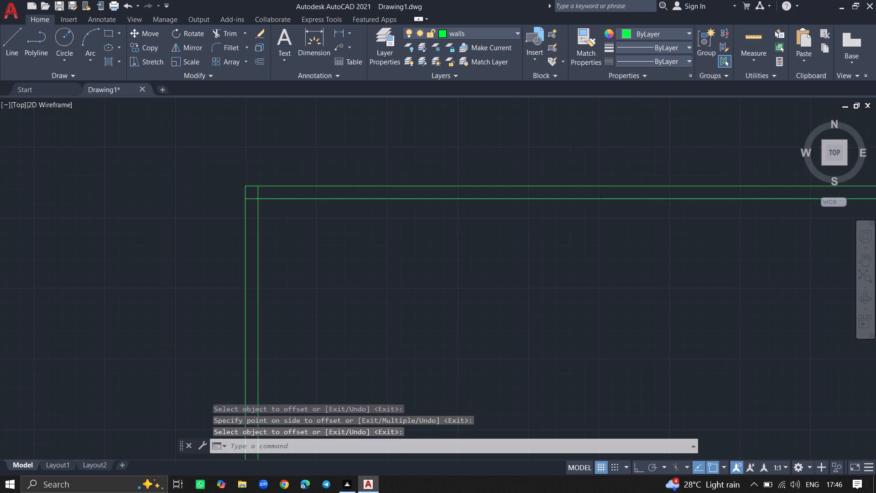
Offset the inner line of the left exterior wall 10'6" toward the inside of the house.
{"action": "scroll", "coordinate": [288, 193], "scroll_direction": "down", "scroll_amount": 3, "text": "ctrl"}
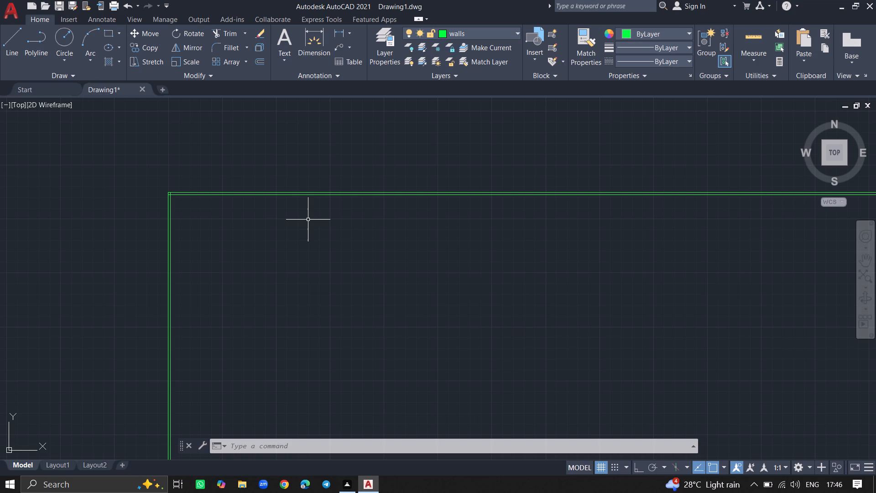
{"action": "type", "text": "offset"}
{"action": "key", "text": "Return"}
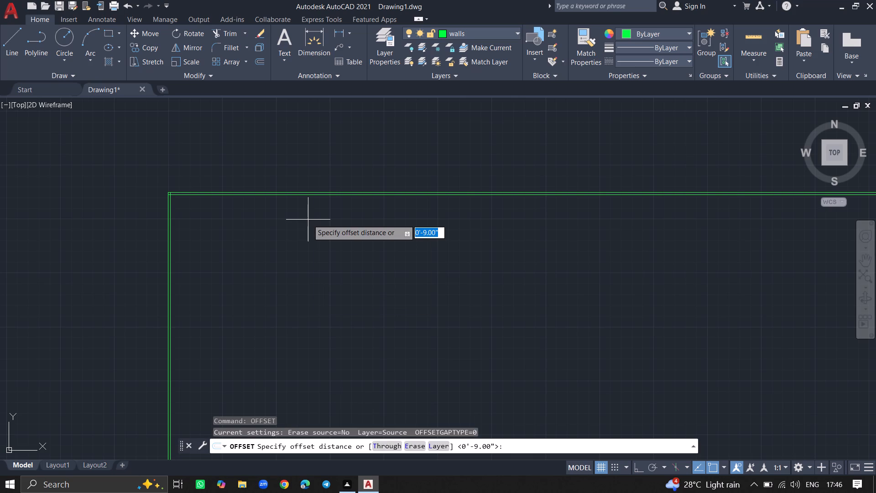
{"action": "type", "text": "10"}
{"action": "key", "text": "apostrophe"}
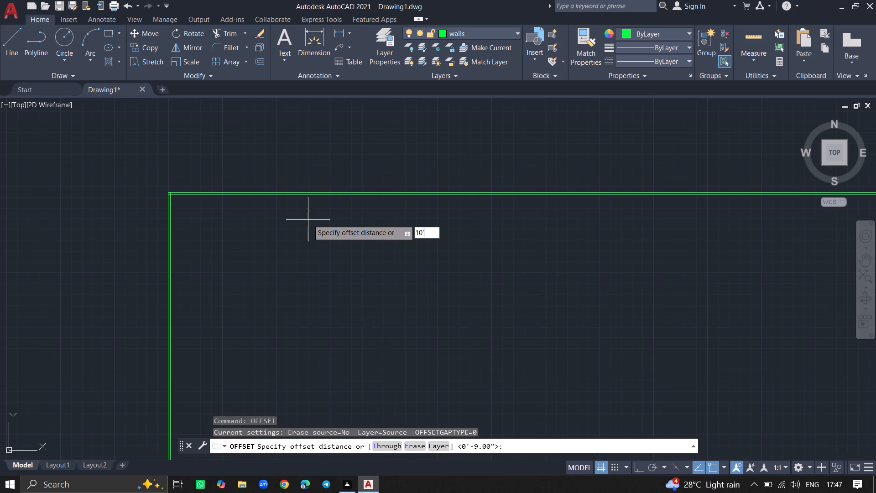
{"action": "key", "text": "6"}
{"action": "key", "text": "shift+quotedbl"}
{"action": "key", "text": "Return"}
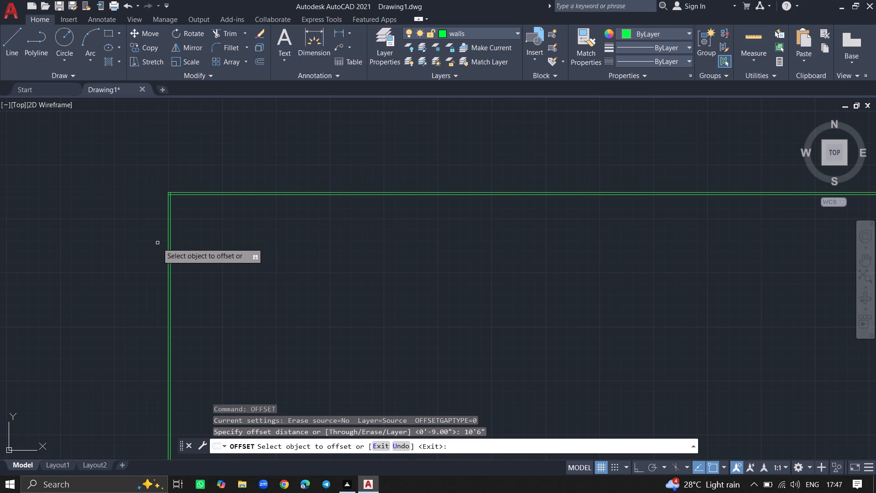
{"action": "scroll", "coordinate": [157, 243], "scroll_direction": "up", "scroll_amount": 2, "text": "ctrl"}
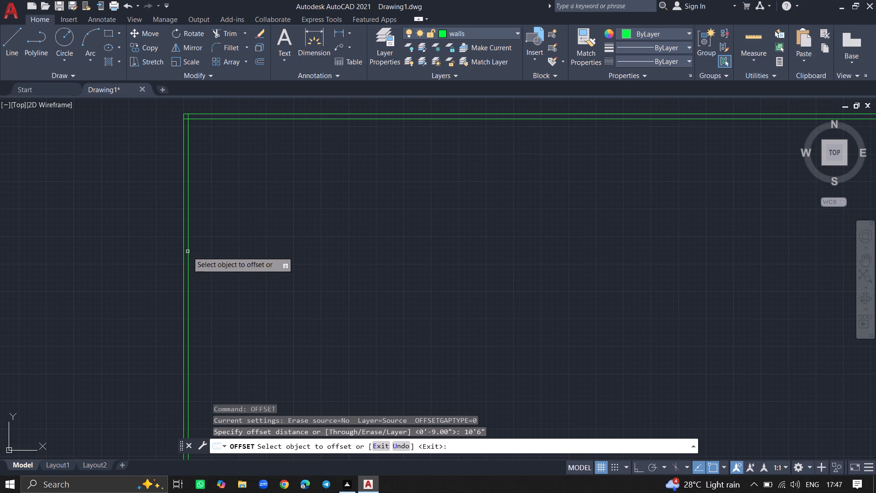
{"action": "left_click", "coordinate": [188, 251]}
{"action": "left_click", "coordinate": [259, 263]}
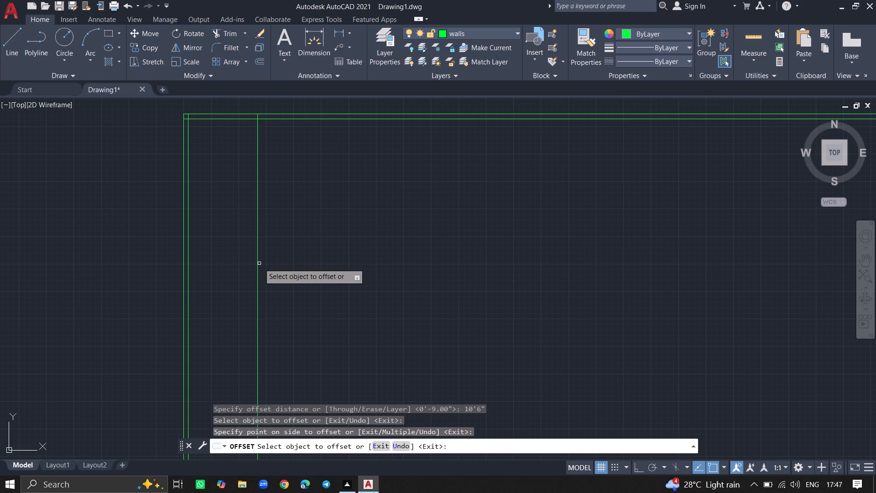
{"action": "key", "text": "Return"}
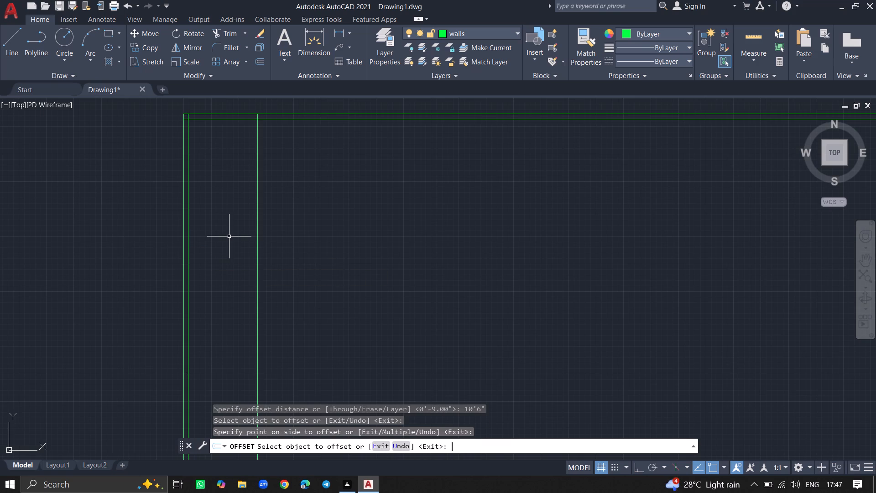
Offset the inner line of the top exterior wall 10' down into the house.
{"action": "type", "text": "offset"}
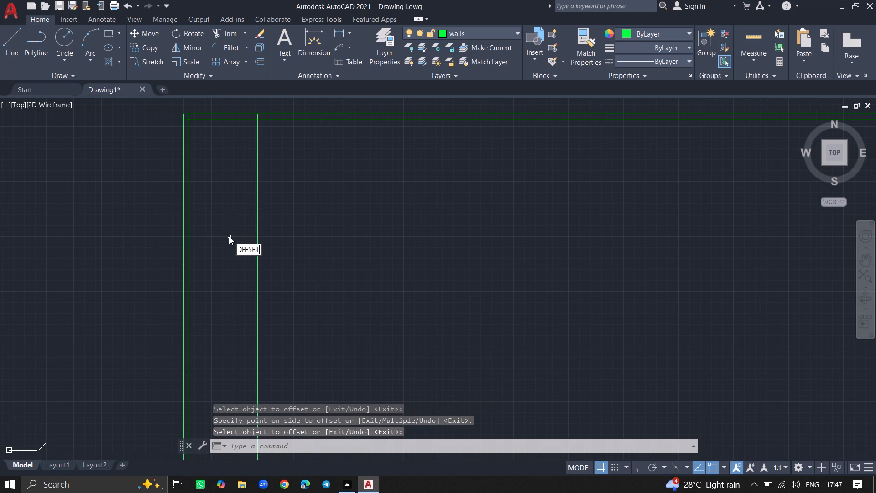
{"action": "key", "text": "Return"}
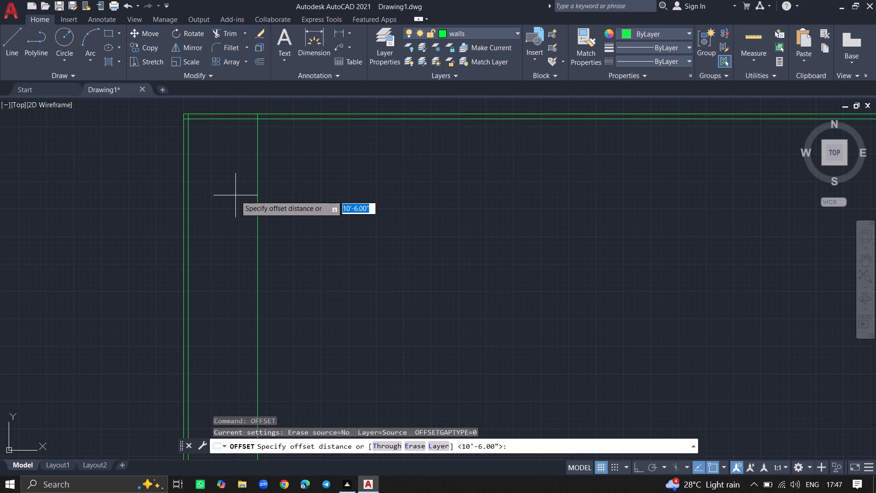
{"action": "type", "text": "10'"}
{"action": "key", "text": "Return"}
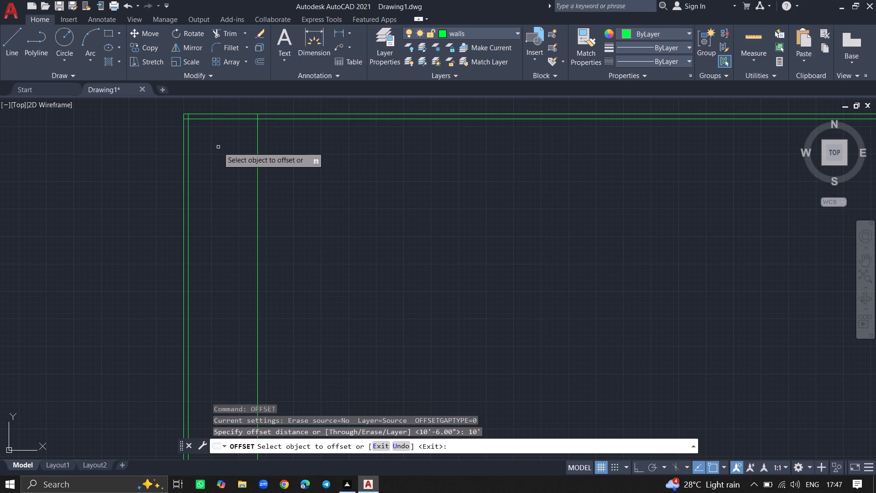
{"action": "left_click", "coordinate": [229, 118]}
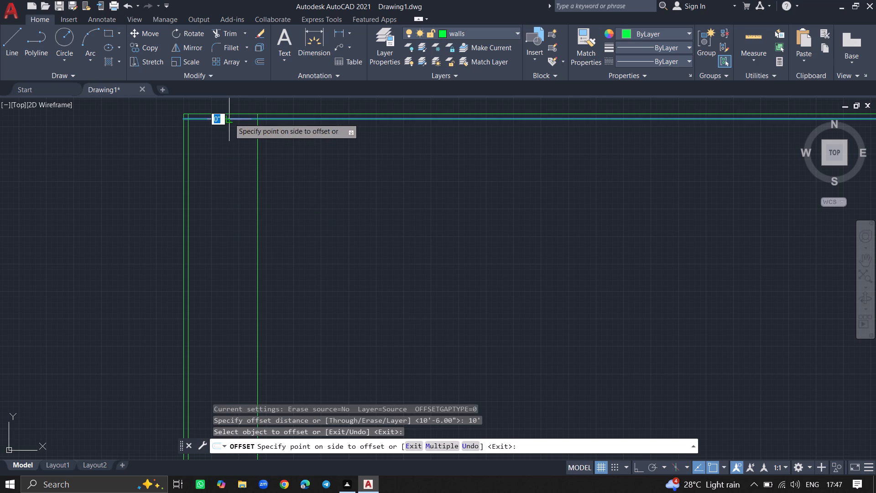
{"action": "left_click", "coordinate": [227, 167]}
{"action": "key", "text": "Return"}
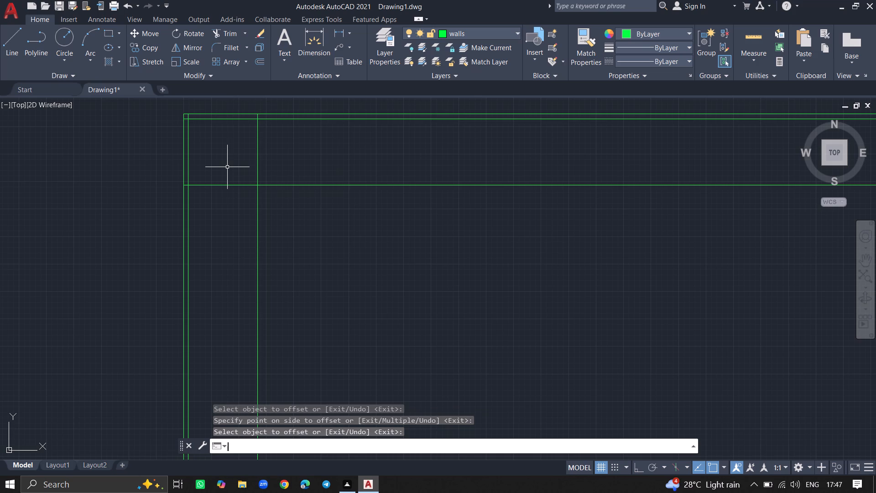
Offset the two new room lines 4.5" away from the upper-left corner room to give the partitions thickness.
{"action": "type", "text": "offset"}
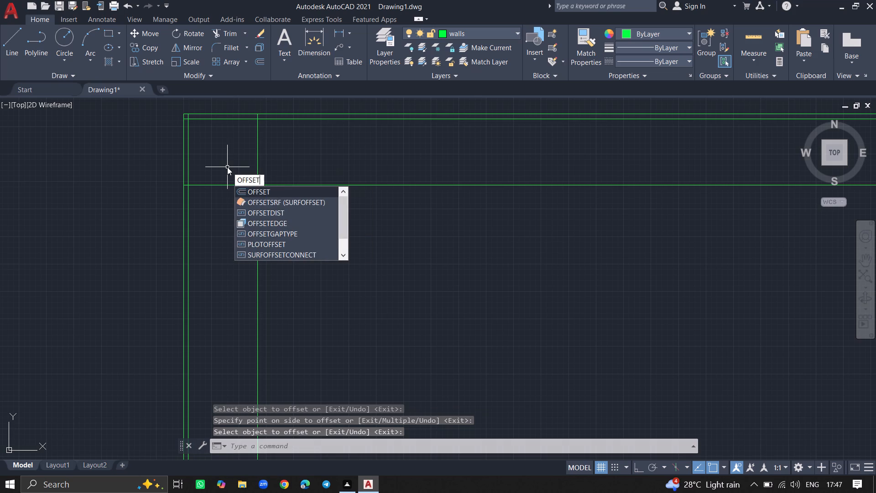
{"action": "key", "text": "Return"}
{"action": "key", "text": "4"}
{"action": "type", "text": ".5\""}
{"action": "key", "text": "Return"}
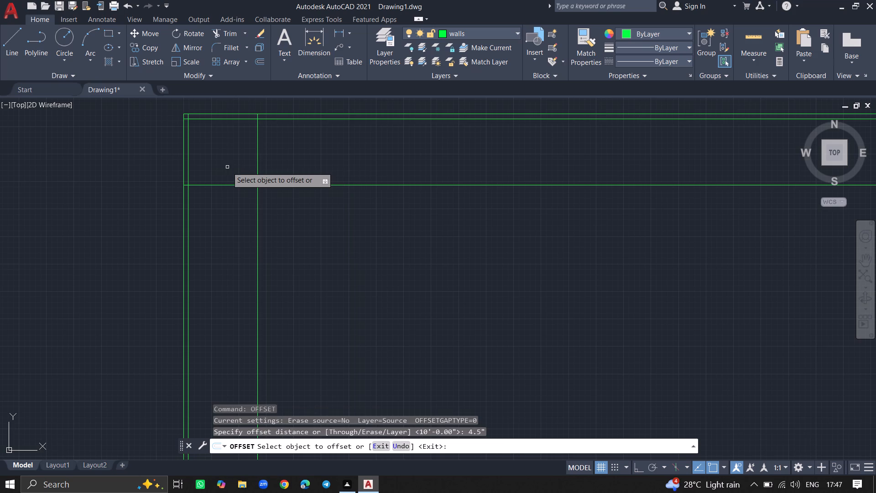
{"action": "left_click", "coordinate": [226, 187]}
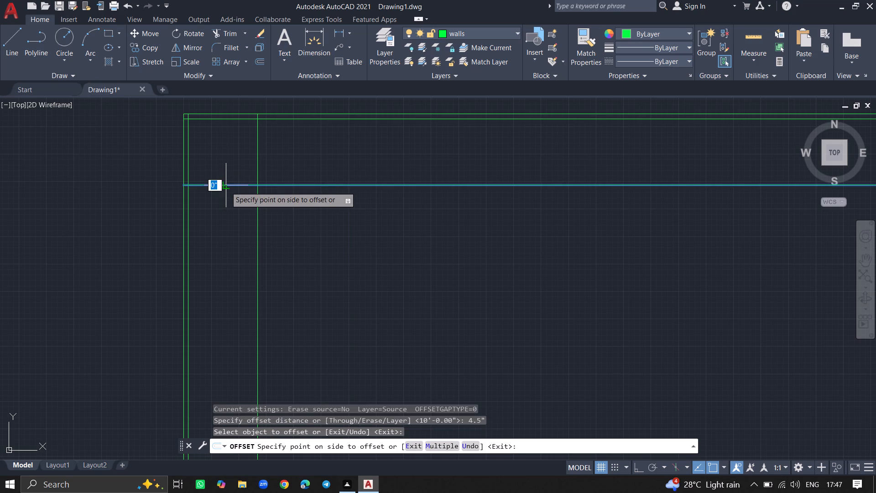
{"action": "left_click_drag", "start_coordinate": [226, 206], "coordinate": [259, 172]}
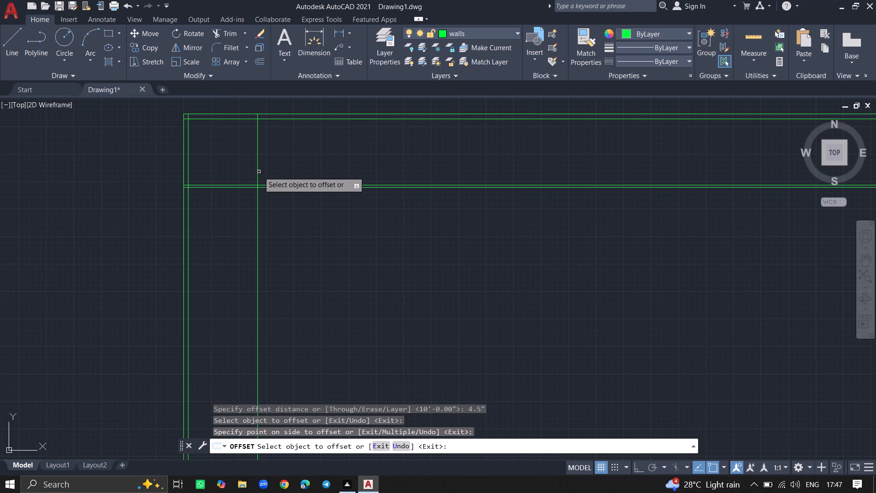
{"action": "left_click_drag", "start_coordinate": [259, 172], "coordinate": [258, 172]}
{"action": "left_click", "coordinate": [258, 172]}
{"action": "left_click", "coordinate": [275, 172]}
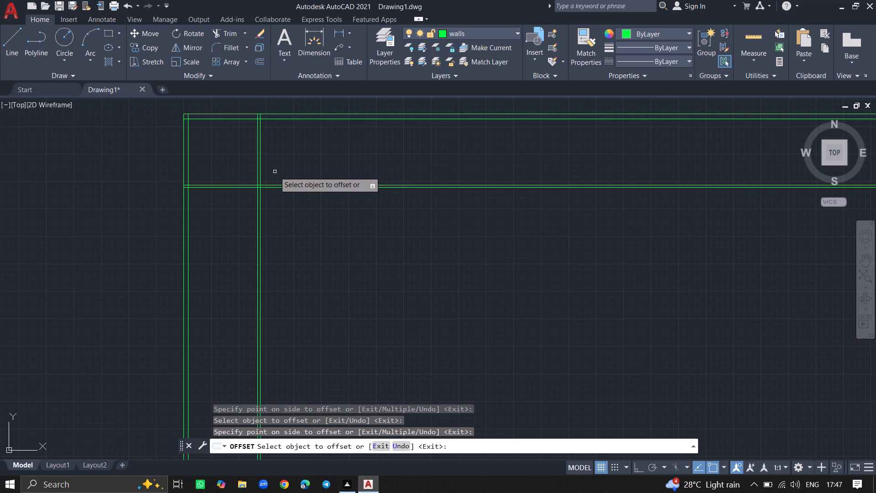
{"action": "key", "text": "Return"}
Trim the partition lines extending below and to the right of their intersection to close off the upper-left corner room.
{"action": "type", "text": "trim"}
{"action": "key", "text": "Return"}
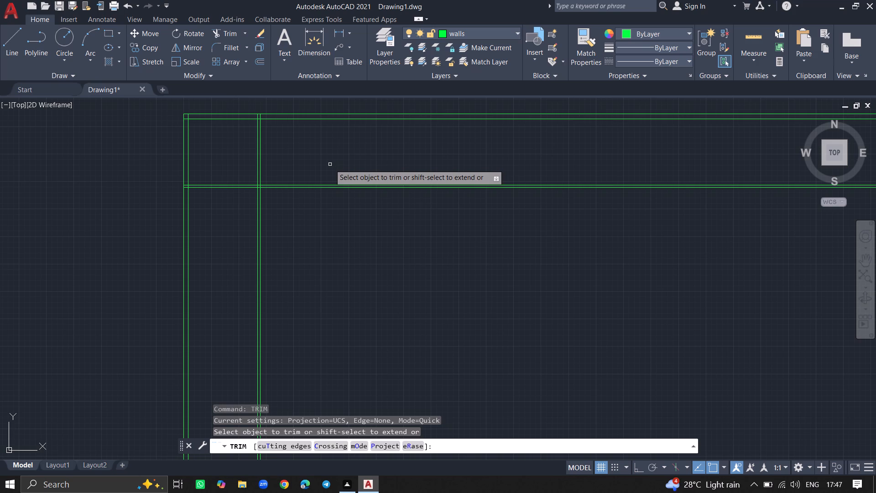
{"action": "left_click", "coordinate": [285, 248]}
{"action": "left_click", "coordinate": [248, 257]}
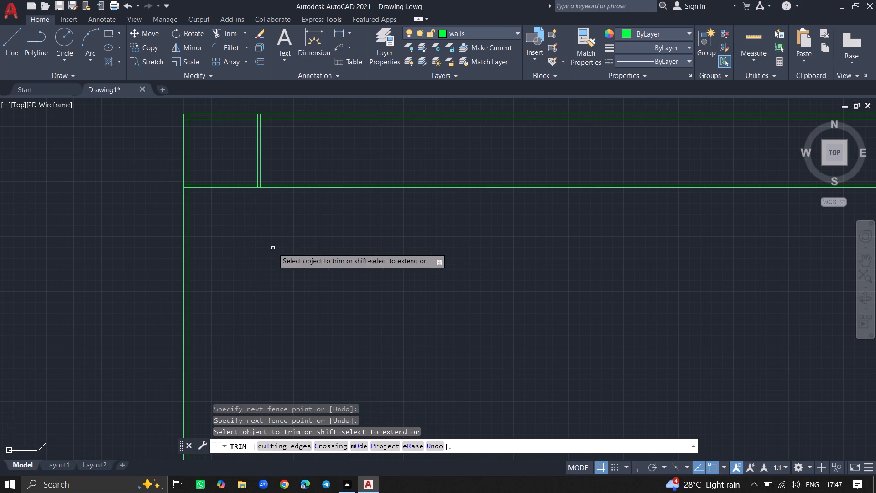
{"action": "left_click", "coordinate": [338, 173]}
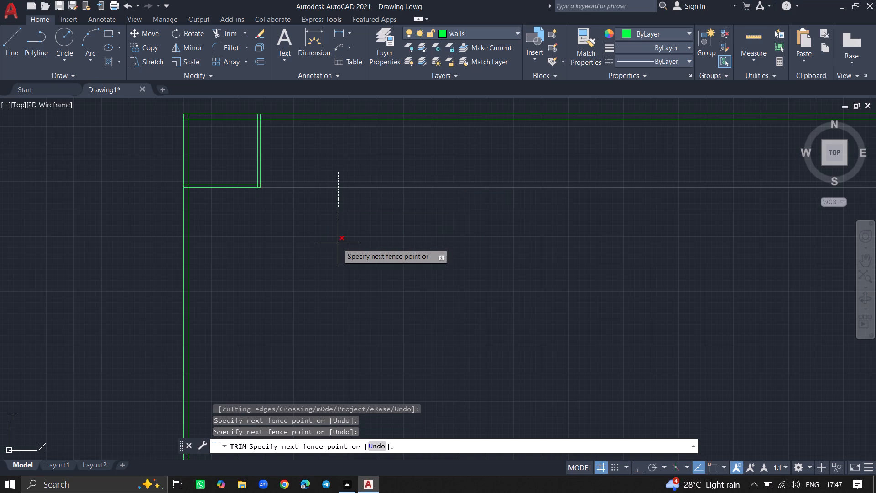
{"action": "left_click", "coordinate": [338, 243]}
{"action": "key", "text": "Return"}
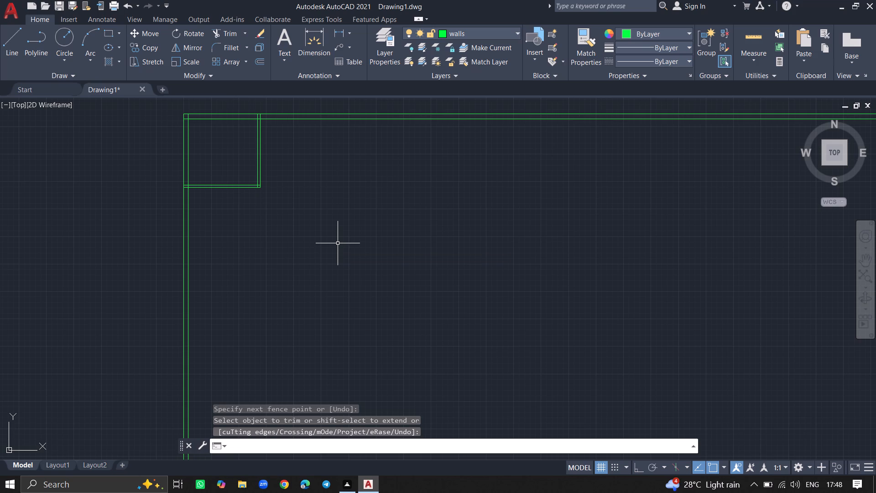
Offset the inner line of the top exterior wall 6'0" down into the house.
{"action": "type", "text": "offset"}
{"action": "key", "text": "Return"}
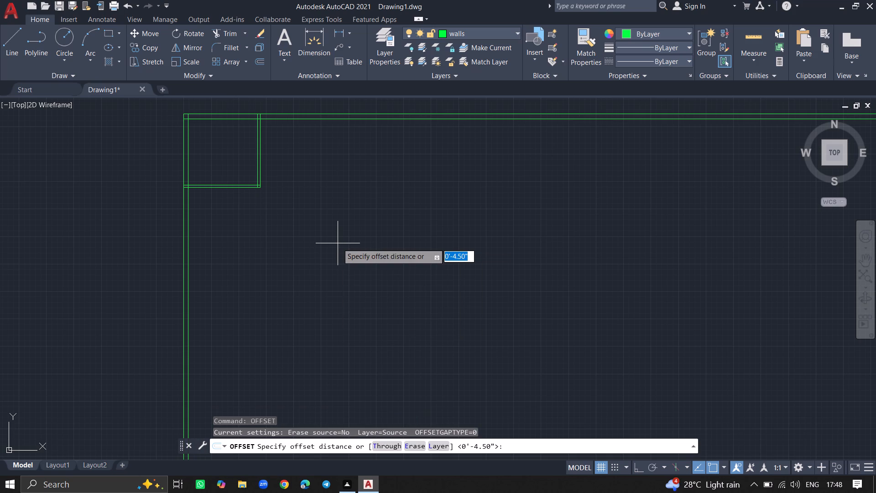
{"action": "key", "text": "6"}
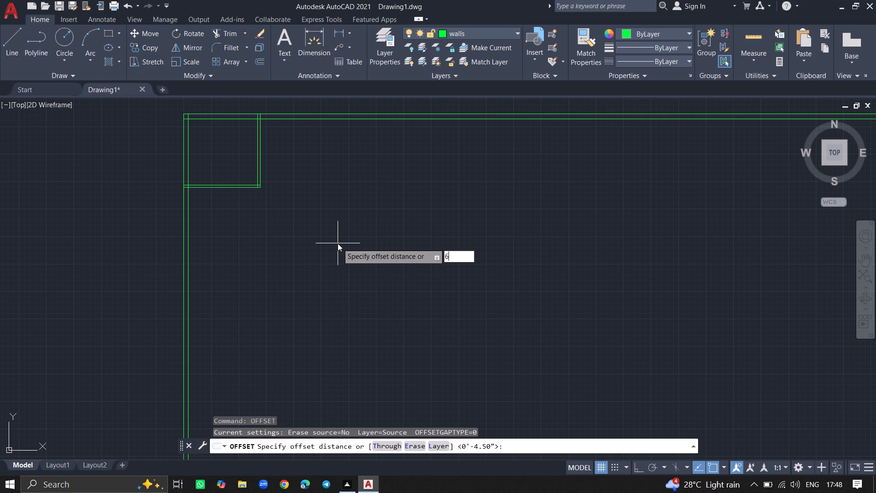
{"action": "key", "text": "apostrophe"}
{"action": "key", "text": "0"}
{"action": "key", "text": "shift+quotedbl"}
{"action": "key", "text": "Return"}
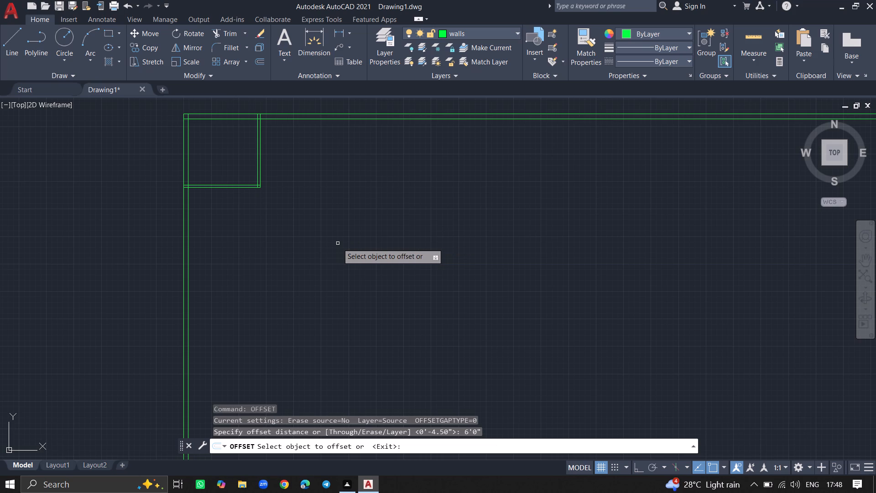
{"action": "left_click", "coordinate": [320, 120]}
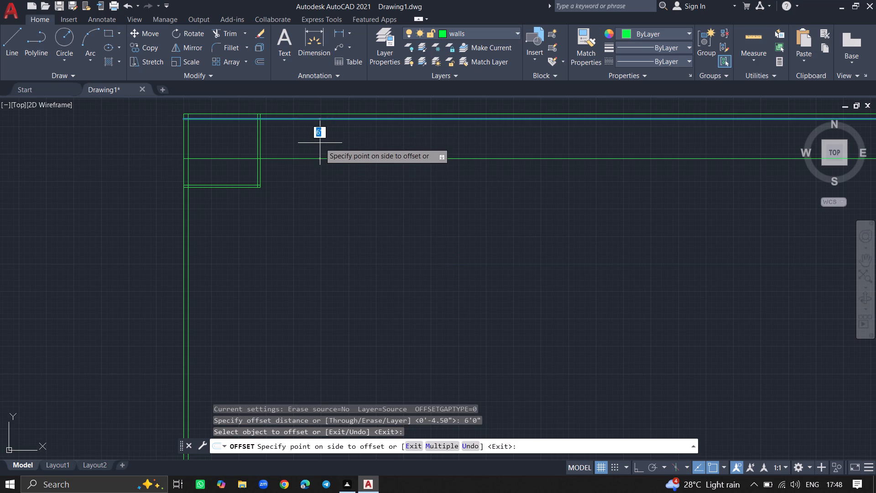
{"action": "left_click", "coordinate": [320, 143]}
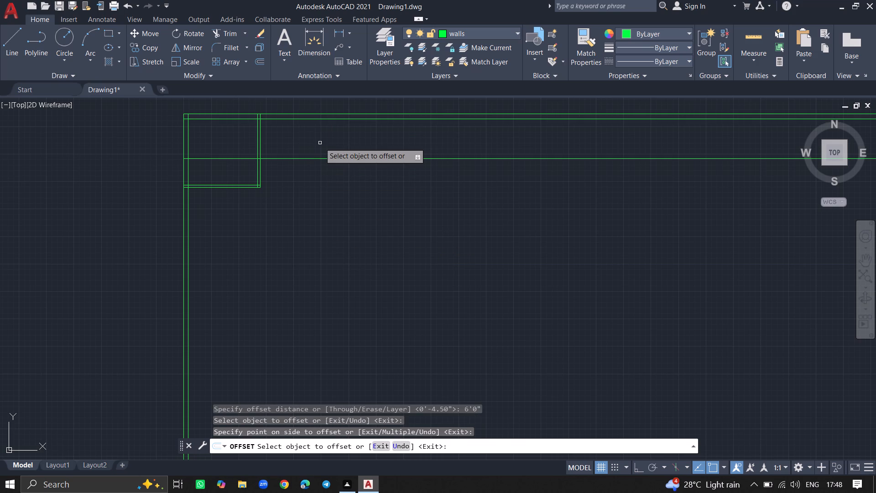
{"action": "left_click", "coordinate": [320, 143]}
{"action": "key", "text": "Return"}
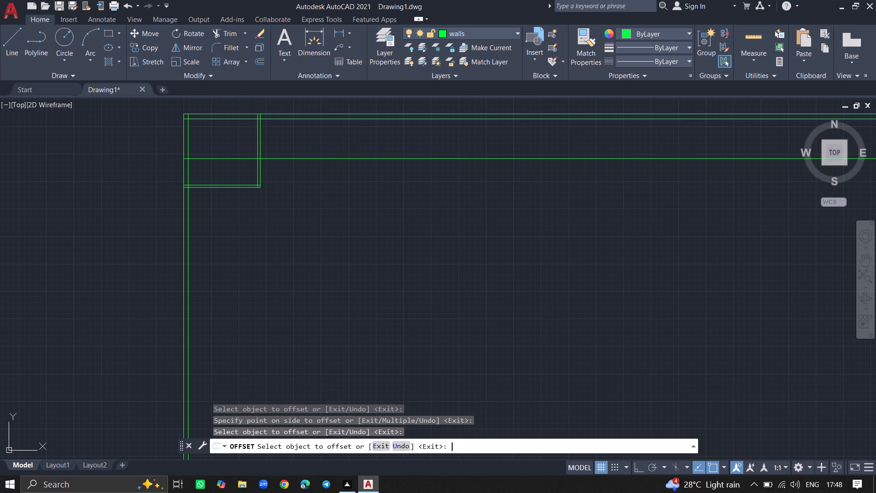
Offset the corner room's outer vertical partition line 12'4" to the right.
{"action": "type", "text": "offset"}
{"action": "key", "text": "Return"}
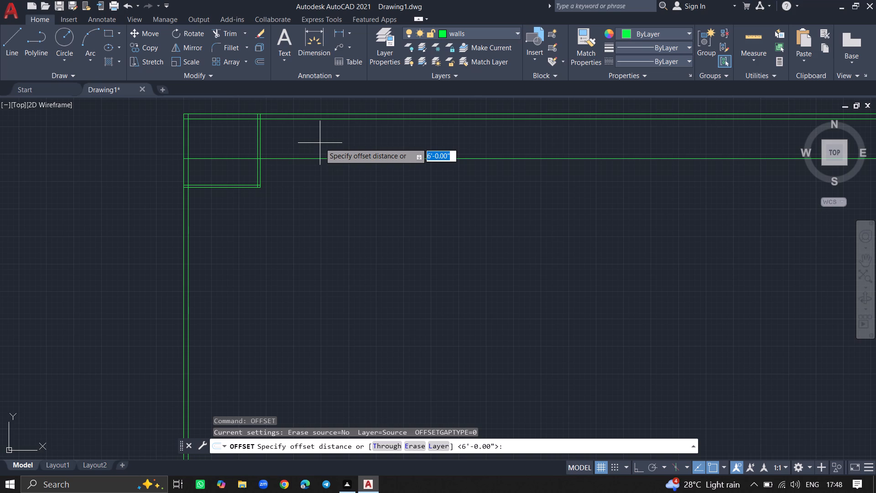
{"action": "type", "text": "12"}
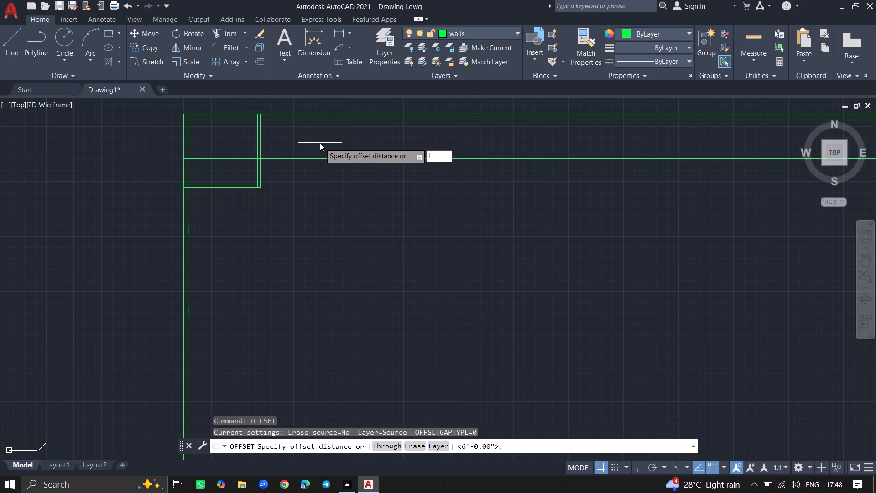
{"action": "type", "text": "'4"}
{"action": "key", "text": "shift+quotedbl"}
{"action": "key", "text": "Return"}
{"action": "left_click", "coordinate": [260, 154]}
{"action": "left_click", "coordinate": [292, 152]}
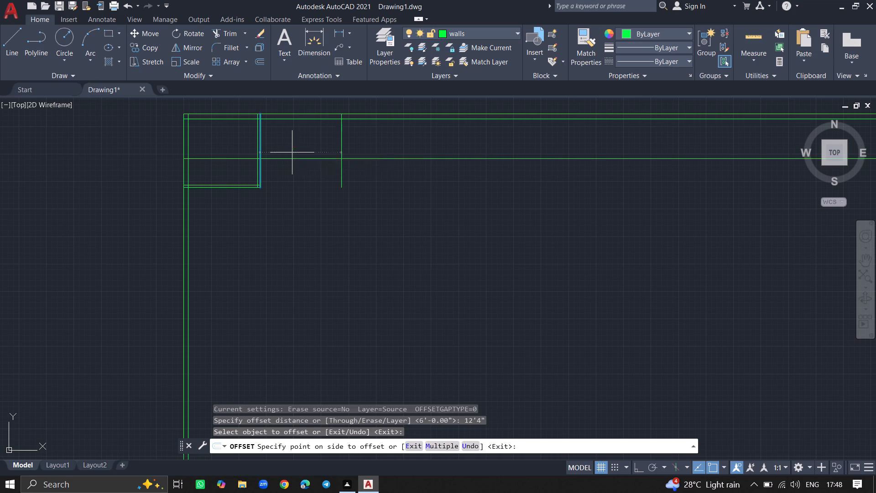
{"action": "key", "text": "Return"}
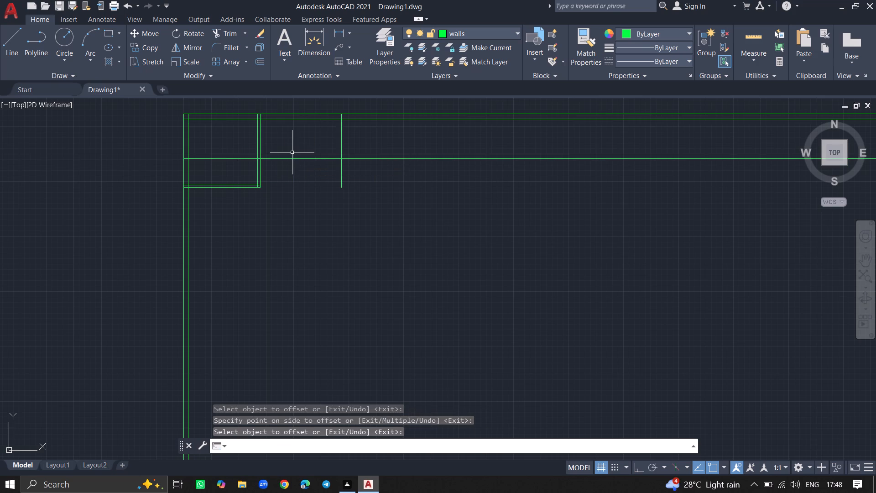
Offset the long horizontal partition line 4.5" downward to give the second room's lower partition its thickness.
{"action": "type", "text": "offset"}
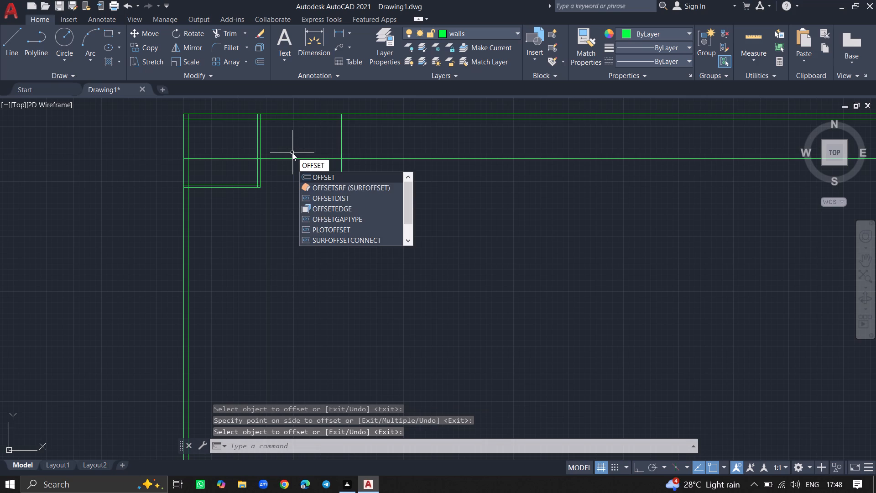
{"action": "key", "text": "Return"}
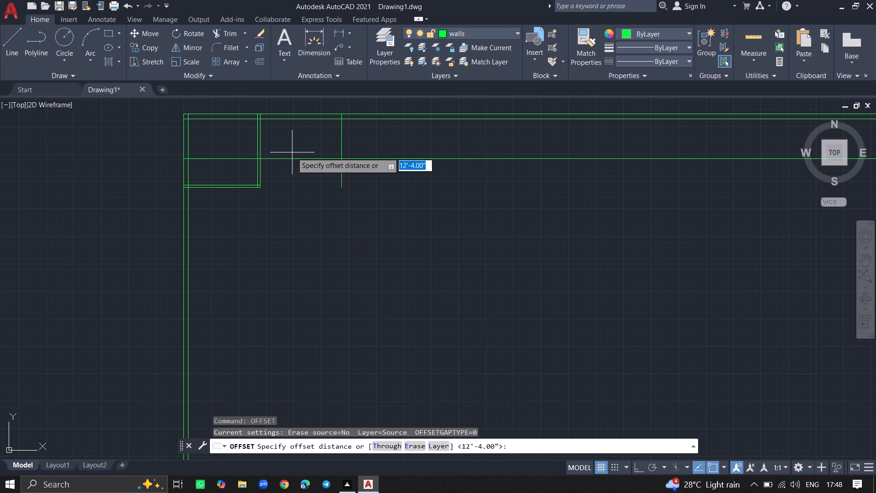
{"action": "key", "text": "4"}
{"action": "key", "text": "period"}
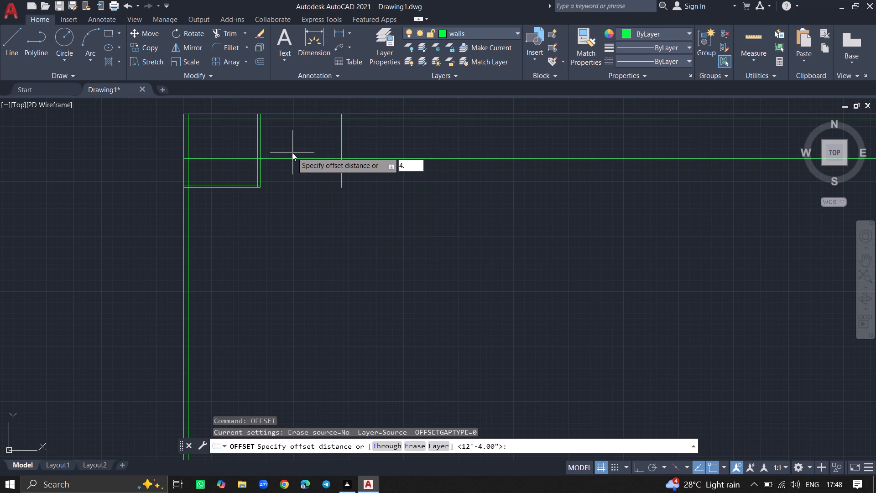
{"action": "key", "text": "5"}
{"action": "key", "text": "shift+quotedbl"}
{"action": "key", "text": "Return"}
{"action": "left_click_drag", "start_coordinate": [292, 157], "coordinate": [292, 168]}
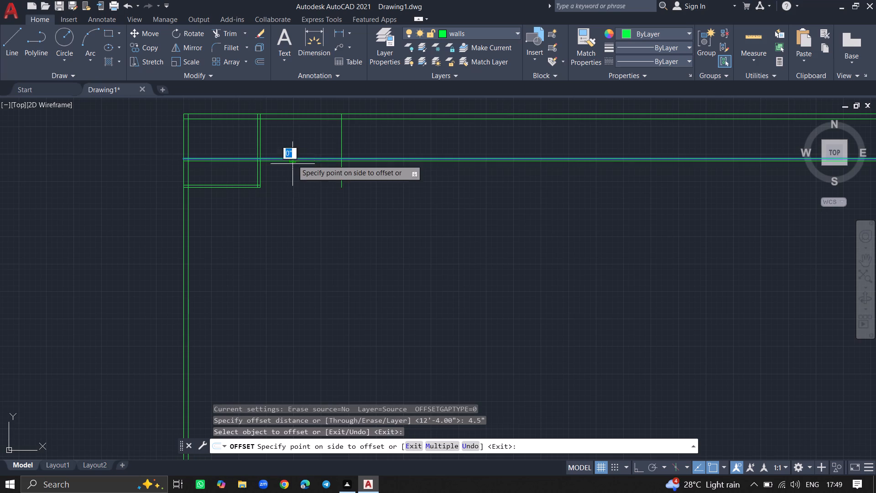
{"action": "left_click_drag", "start_coordinate": [292, 168], "coordinate": [292, 178]}
{"action": "left_click", "coordinate": [292, 178]}
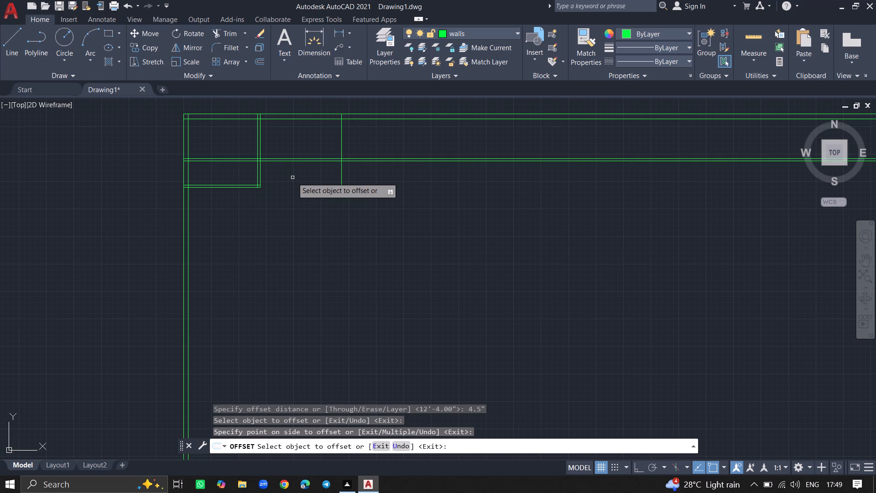
{"action": "left_click", "coordinate": [292, 178]}
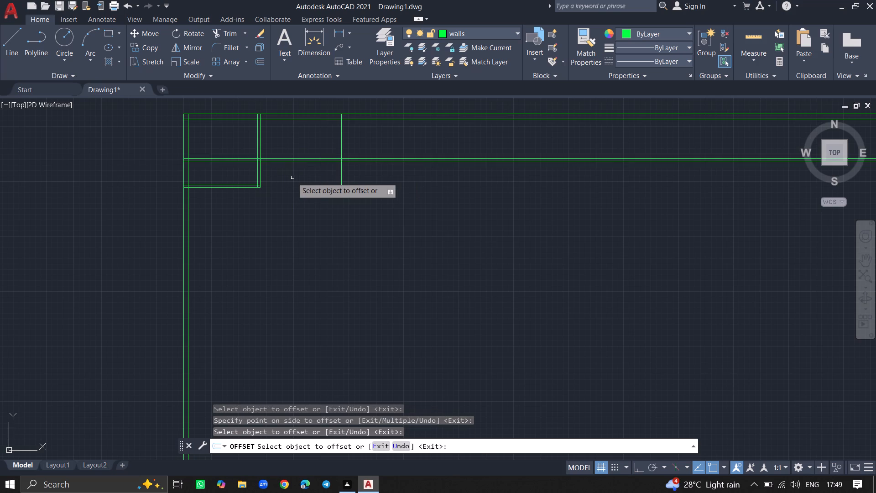
{"action": "key", "text": "Return"}
Offset the second room's far vertical line 9" outward, away from the corner room, to form an exterior wall.
{"action": "type", "text": "offset"}
{"action": "key", "text": "Return"}
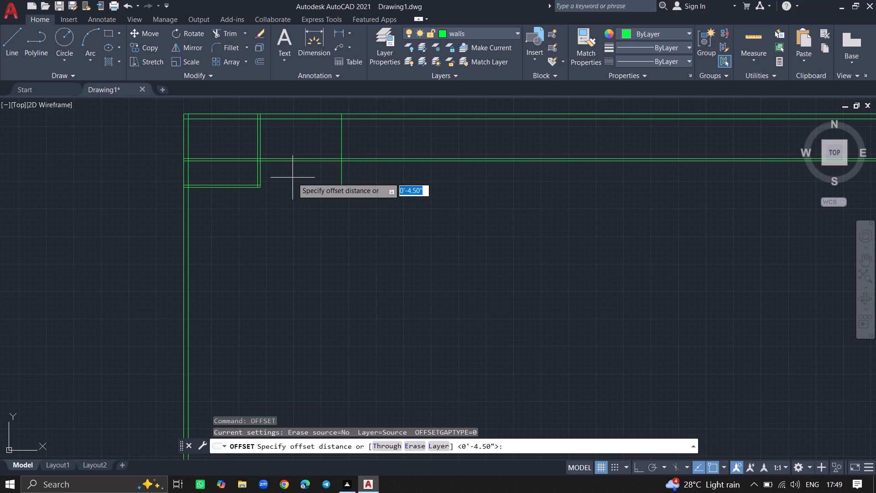
{"action": "key", "text": "9"}
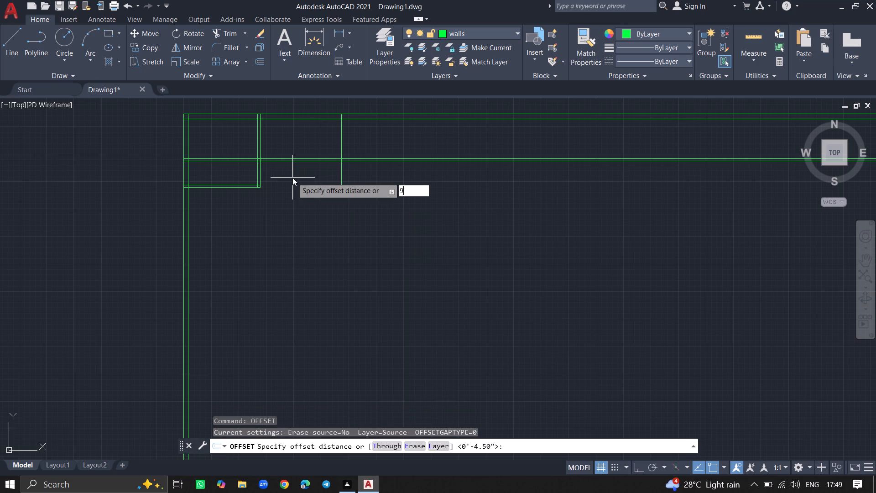
{"action": "key", "text": "shift+quotedbl"}
{"action": "key", "text": "Return"}
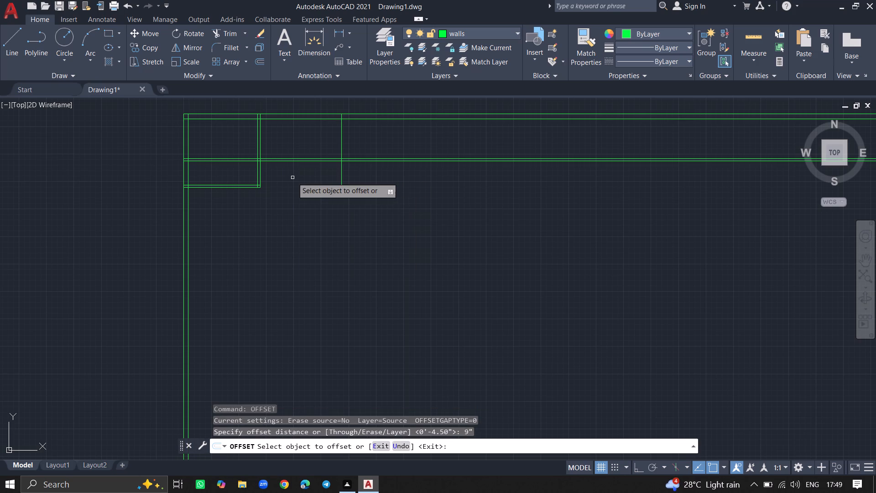
{"action": "left_click", "coordinate": [342, 143]}
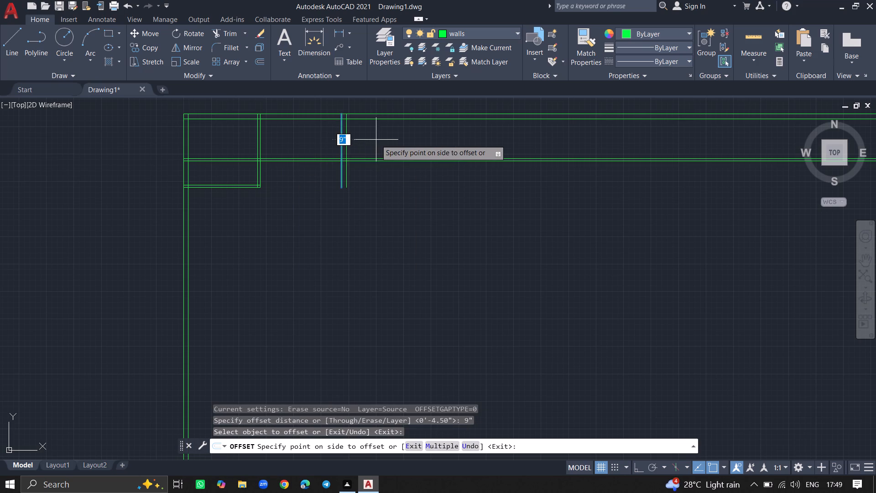
{"action": "left_click", "coordinate": [376, 140]}
{"action": "key", "text": "Return"}
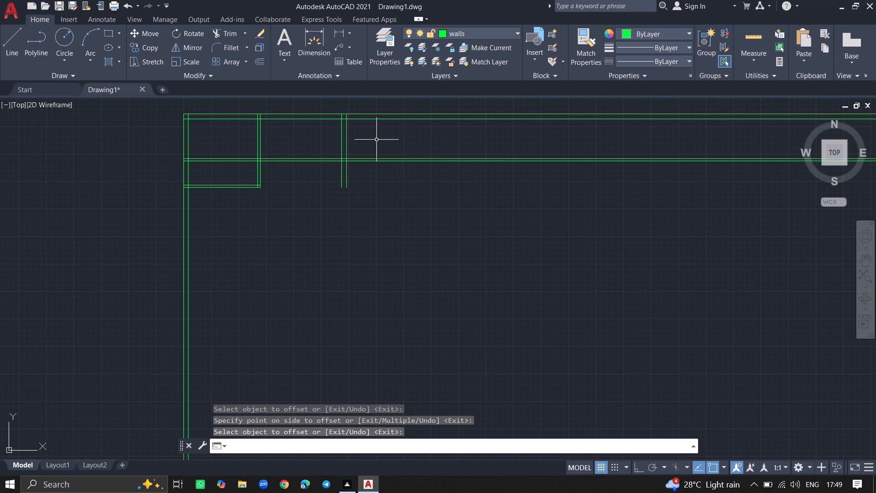
Trim the two top exterior wall lines and the two horizontal partition lines extending right beyond the new 9" wall.
{"action": "type", "text": "trim"}
{"action": "key", "text": "Return"}
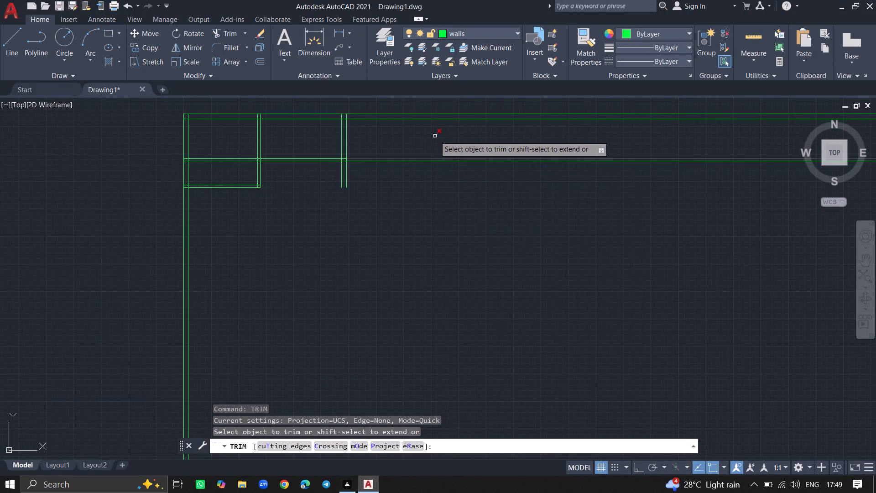
{"action": "left_click", "coordinate": [433, 115]}
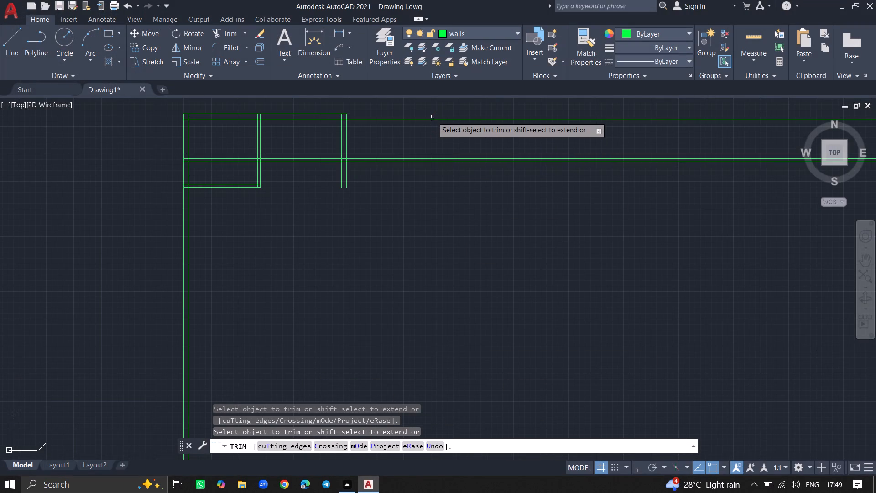
{"action": "left_click", "coordinate": [433, 118]}
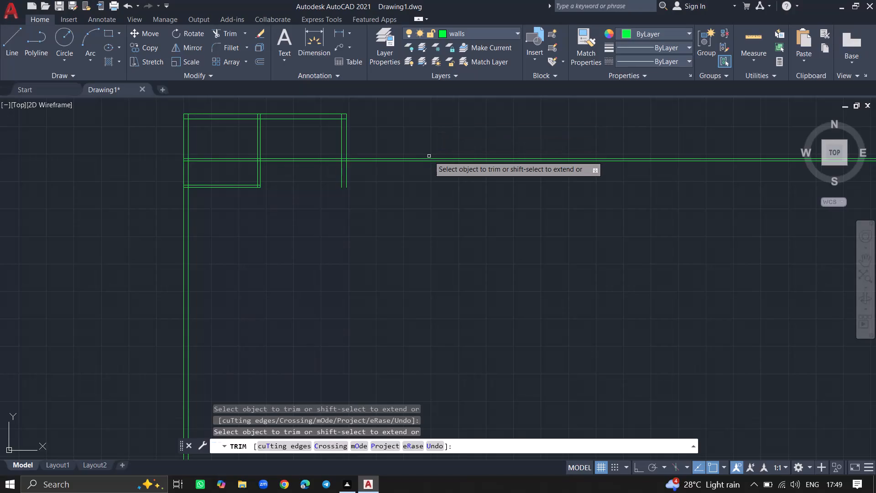
{"action": "left_click", "coordinate": [429, 158]}
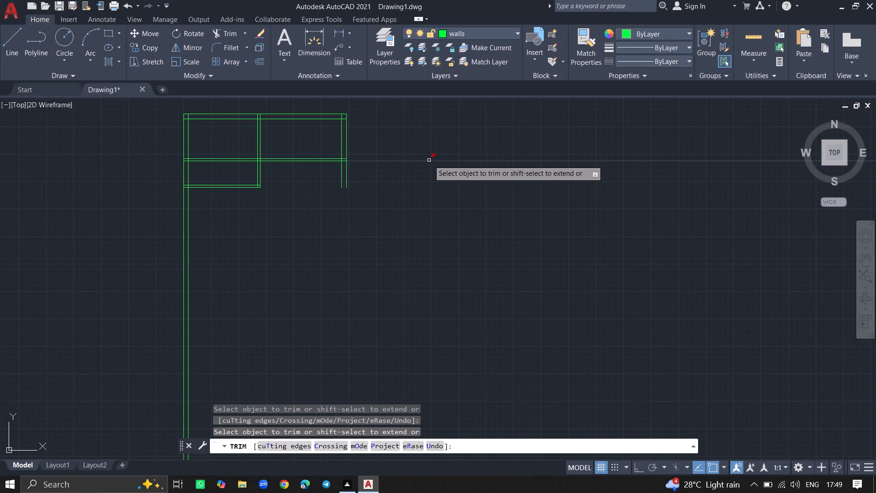
{"action": "left_click", "coordinate": [429, 161]}
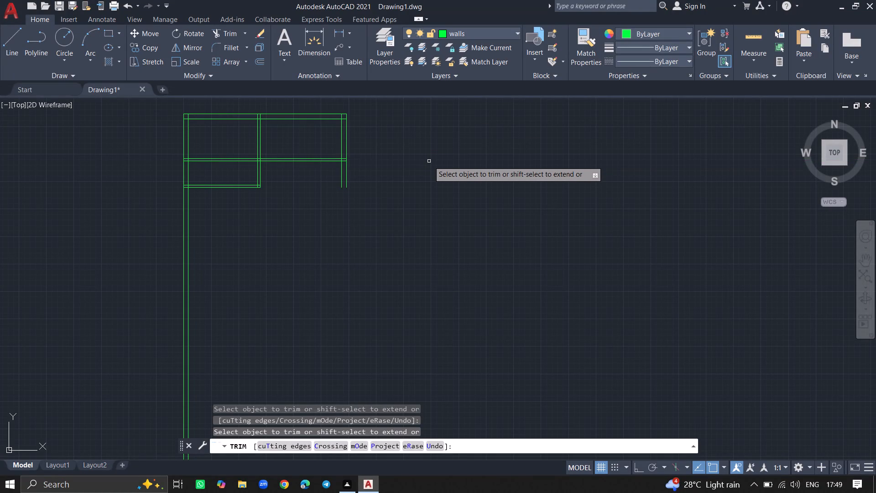
Trim the two horizontal partition lines out of the upper-left corner room and the left exterior wall.
{"action": "left_click", "coordinate": [226, 161]}
{"action": "left_click", "coordinate": [227, 157]}
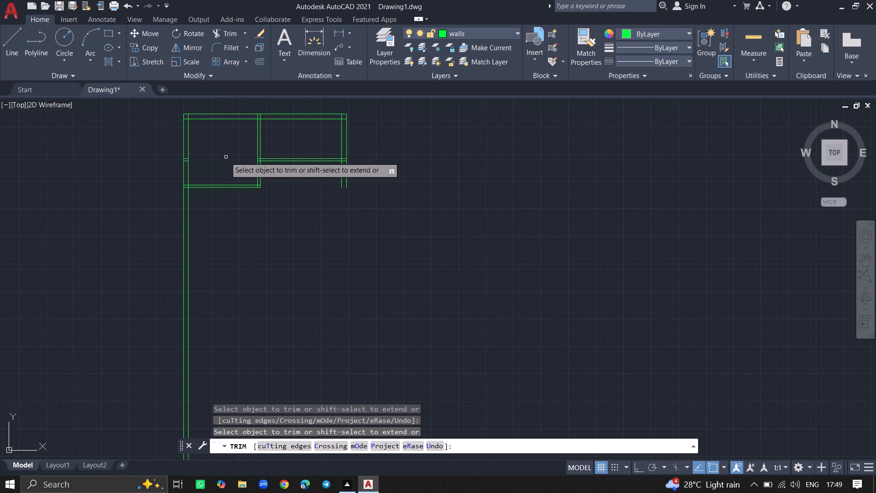
{"action": "scroll", "coordinate": [184, 152], "scroll_direction": "up", "scroll_amount": 6, "text": "ctrl"}
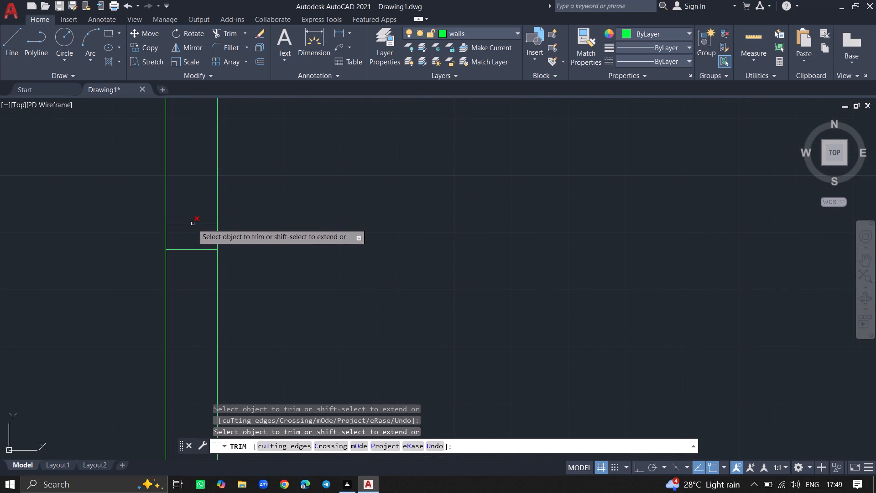
{"action": "left_click", "coordinate": [193, 224]}
{"action": "left_click", "coordinate": [192, 252]}
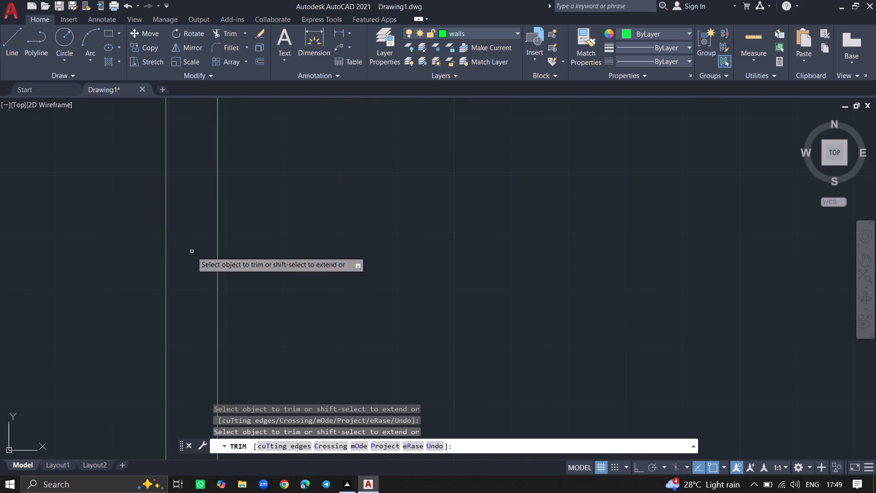
{"action": "scroll", "coordinate": [308, 280], "scroll_direction": "down", "scroll_amount": 4, "text": "ctrl"}
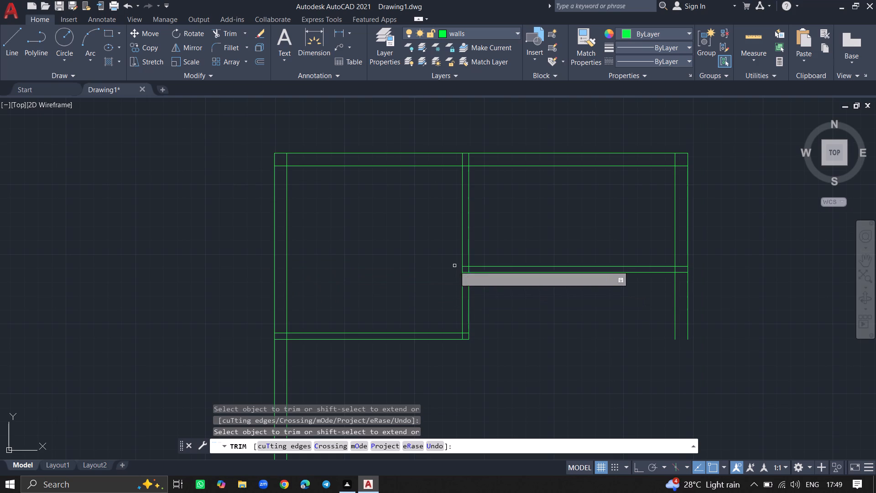
Trim the second room's horizontal partition lines inside the corner room's vertical partition so they end at its outer face.
{"action": "scroll", "coordinate": [474, 269], "scroll_direction": "up", "scroll_amount": 3, "text": "ctrl"}
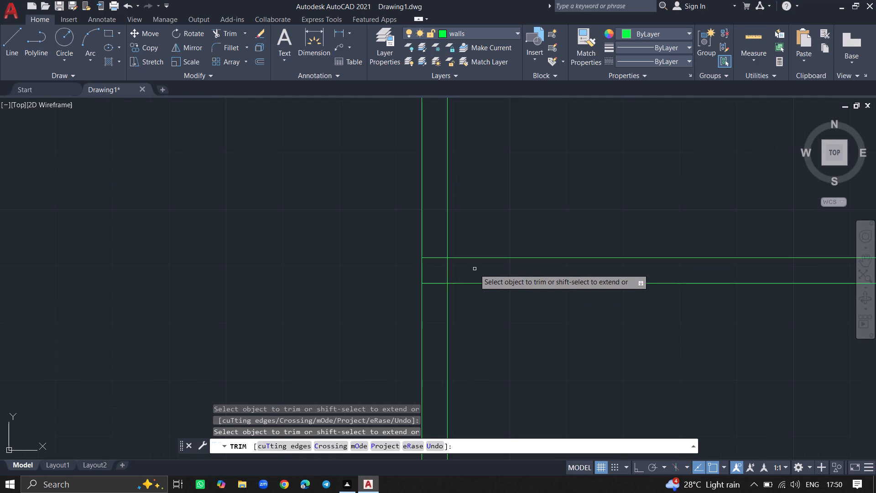
{"action": "left_click", "coordinate": [438, 255]}
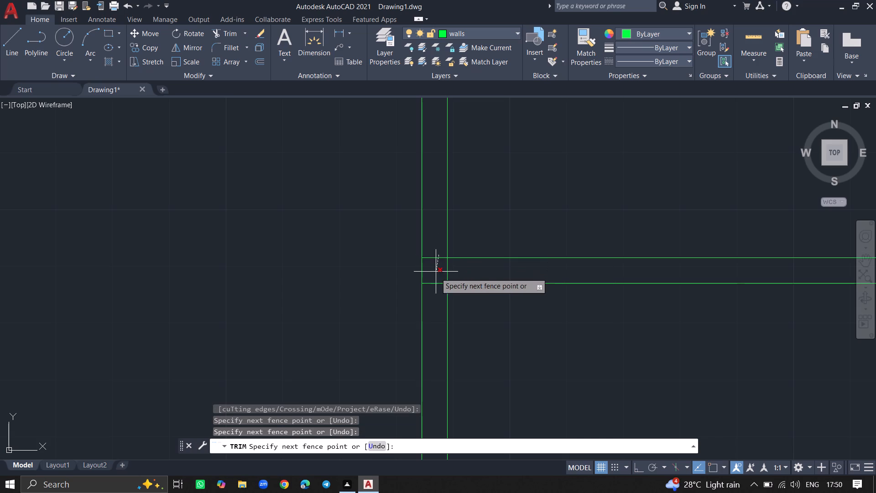
{"action": "left_click", "coordinate": [436, 286]}
{"action": "scroll", "coordinate": [525, 341], "scroll_direction": "down", "scroll_amount": 1, "text": "ctrl"}
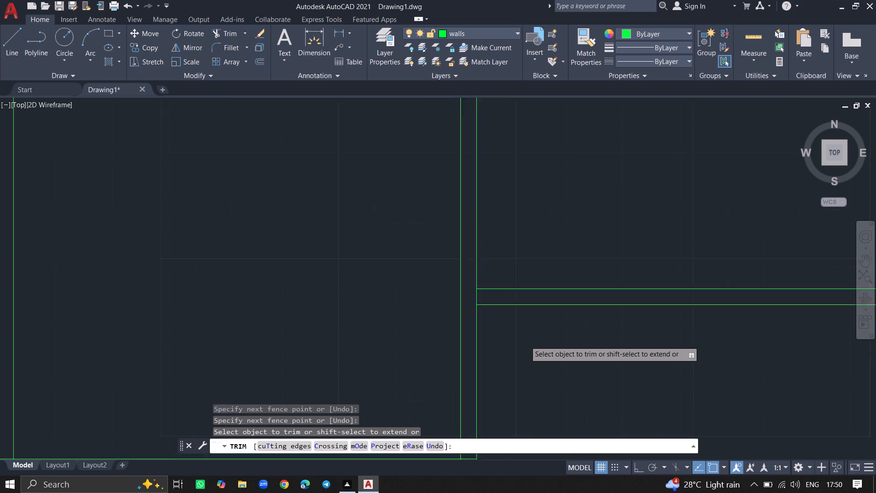
{"action": "scroll", "coordinate": [525, 341], "scroll_direction": "down", "scroll_amount": 1, "text": "ctrl"}
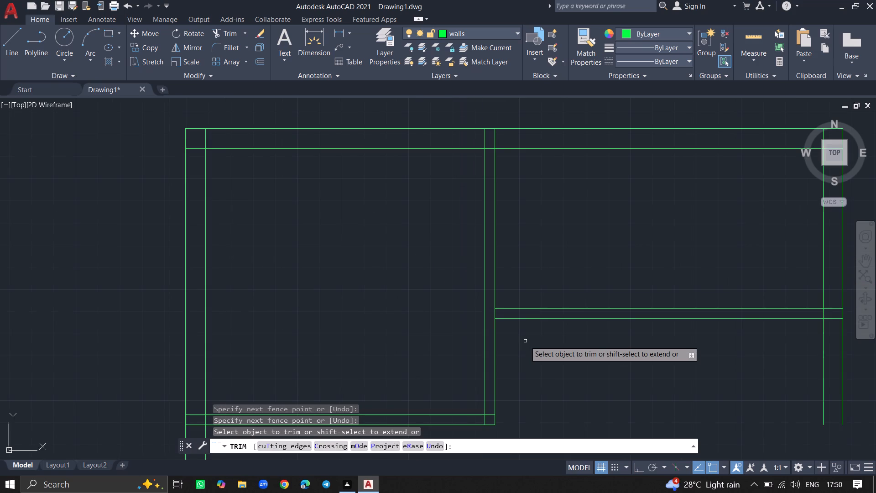
{"action": "scroll", "coordinate": [525, 341], "scroll_direction": "down", "scroll_amount": 3, "text": "ctrl"}
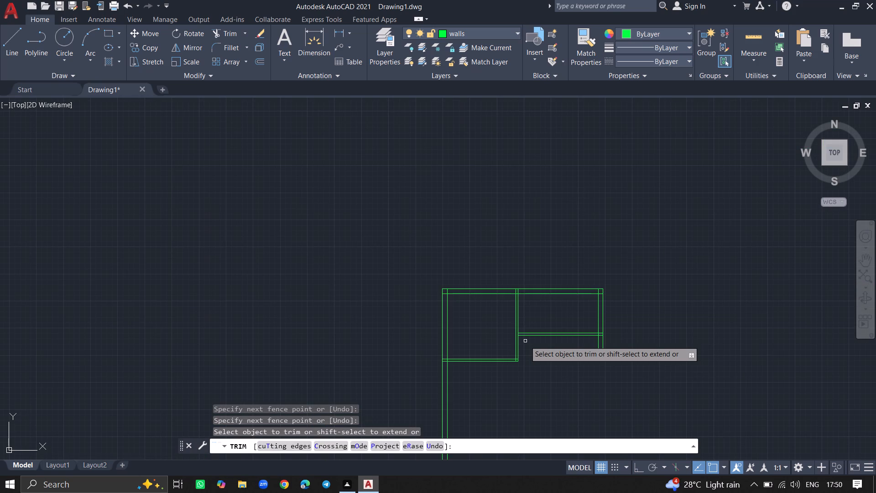
{"action": "left_click", "coordinate": [542, 372]}
{"action": "left_click", "coordinate": [542, 372]}
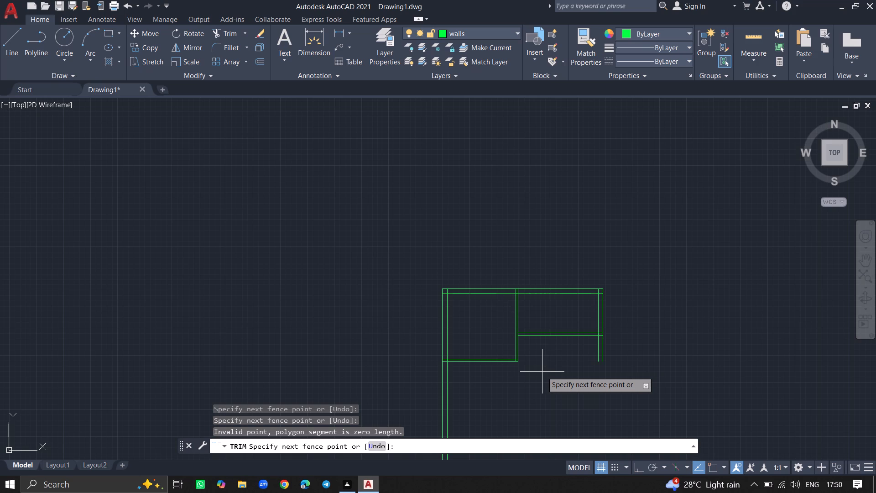
{"action": "key", "text": "Return"}
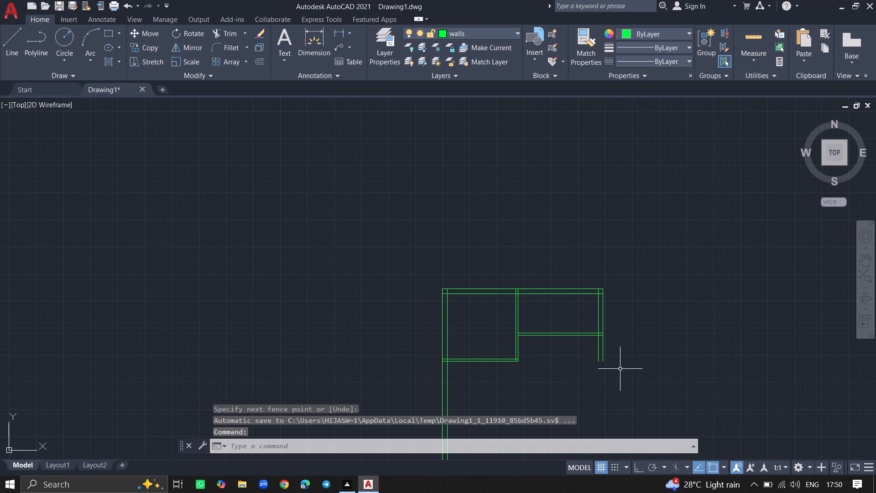
Offset the lower line of the second room's horizontal partition 9' downward.
{"action": "scroll", "coordinate": [314, 376], "scroll_direction": "down", "scroll_amount": 2, "text": "ctrl"}
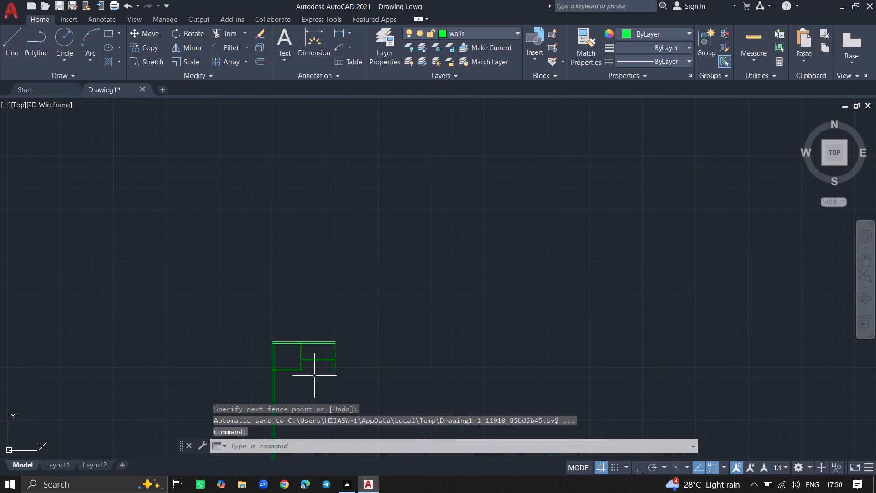
{"action": "scroll", "coordinate": [298, 393], "scroll_direction": "up", "scroll_amount": 4, "text": "ctrl"}
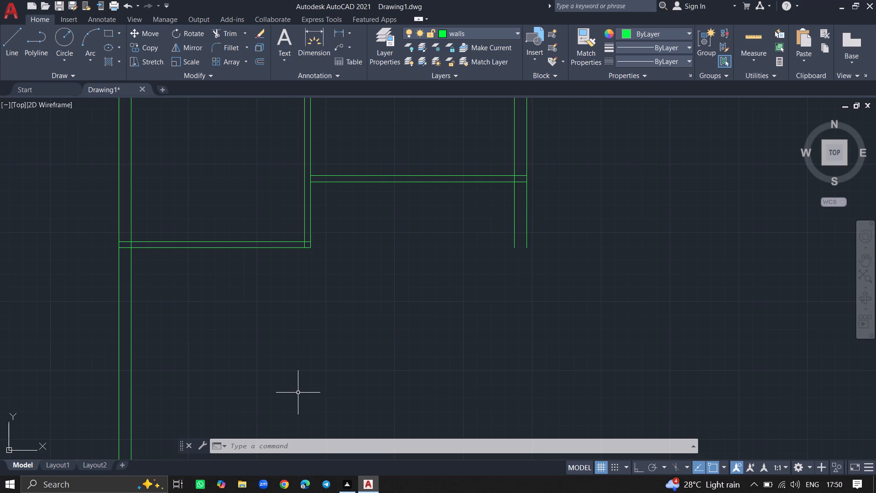
{"action": "type", "text": "offset"}
{"action": "key", "text": "Return"}
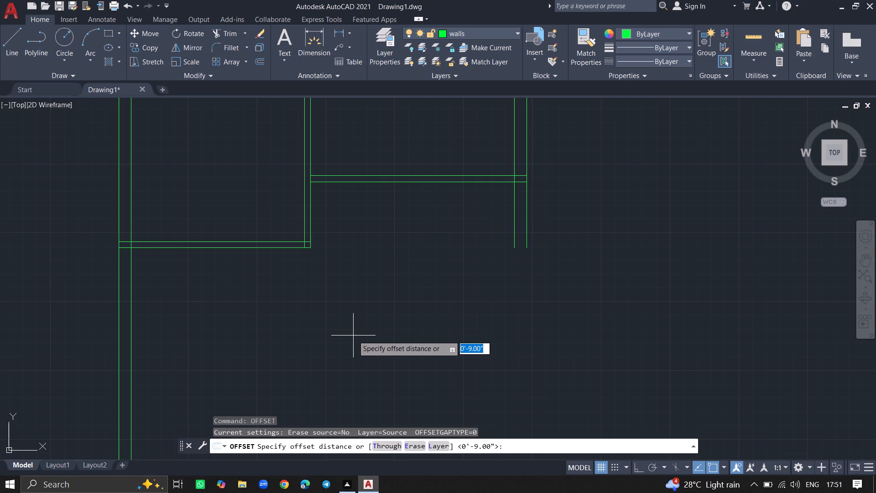
{"action": "key", "text": "9"}
{"action": "key", "text": "apostrophe"}
{"action": "key", "text": "Return"}
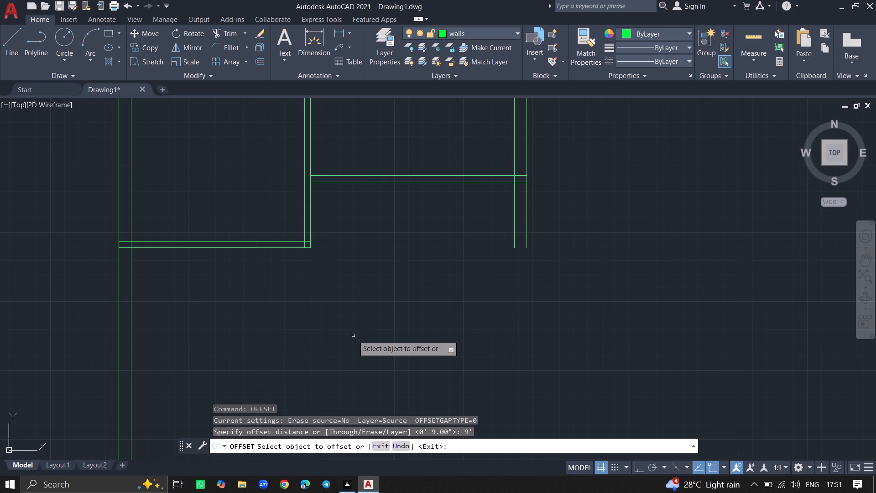
{"action": "left_click", "coordinate": [403, 183]}
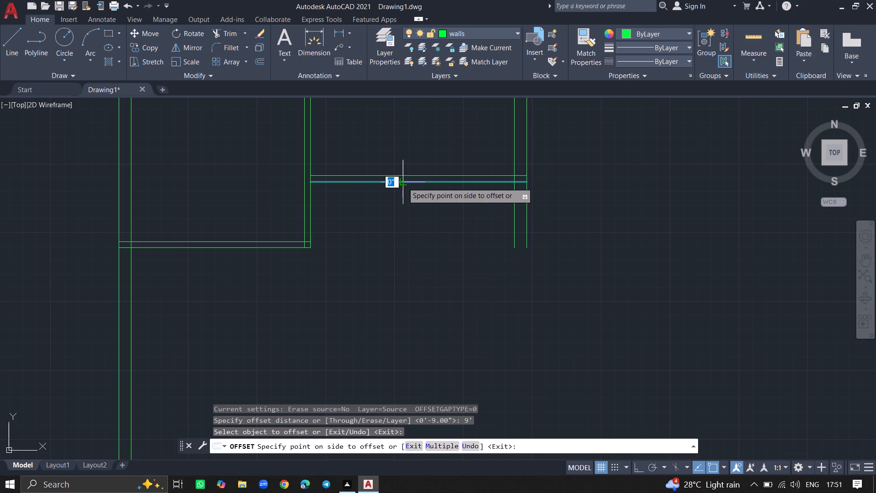
{"action": "left_click", "coordinate": [401, 208]}
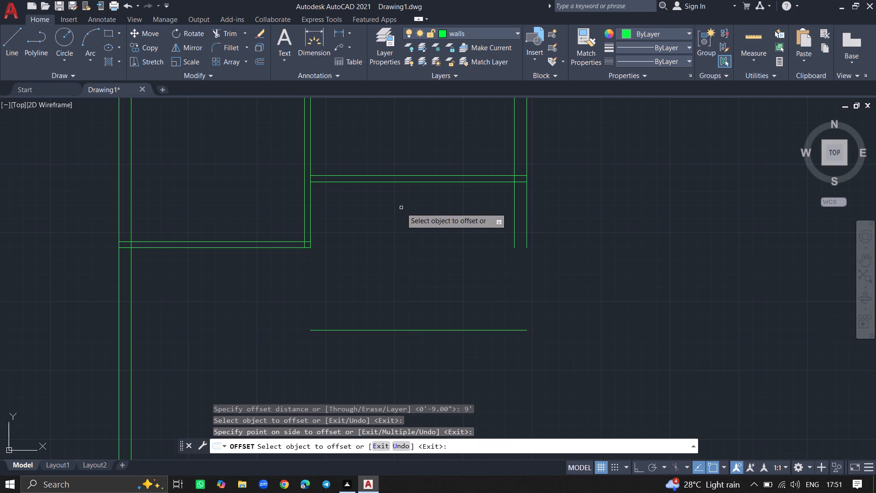
{"action": "key", "text": "Return"}
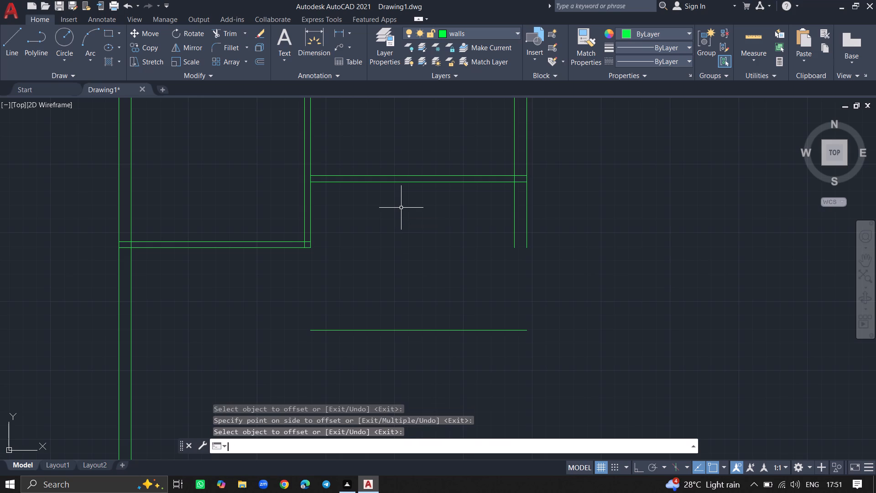
Extend the right face line of the vertical partition between the two rooms down to the newly offset horizontal line.
{"action": "type", "text": "extend"}
{"action": "key", "text": "Return"}
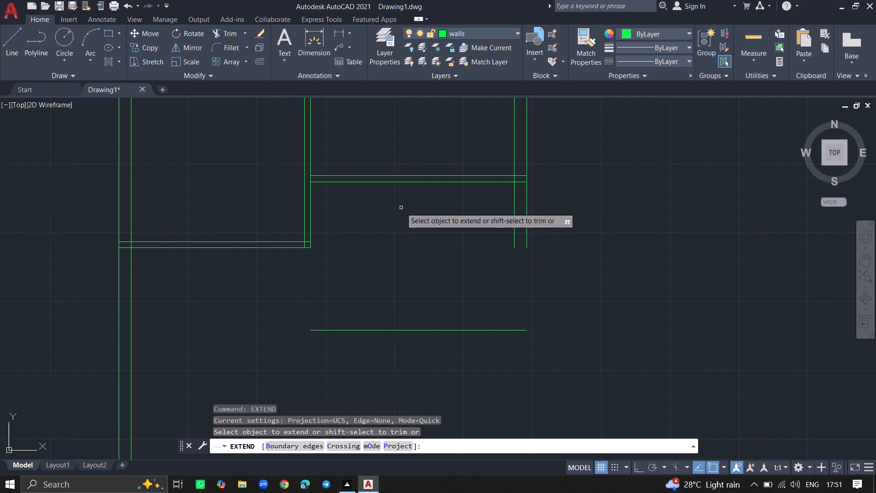
{"action": "left_click", "coordinate": [311, 222]}
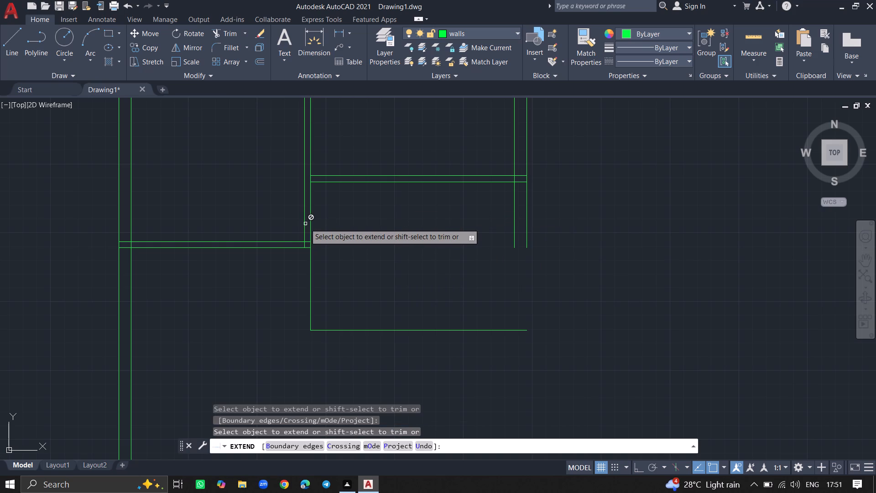
{"action": "left_click", "coordinate": [336, 227]}
{"action": "left_click", "coordinate": [336, 227]}
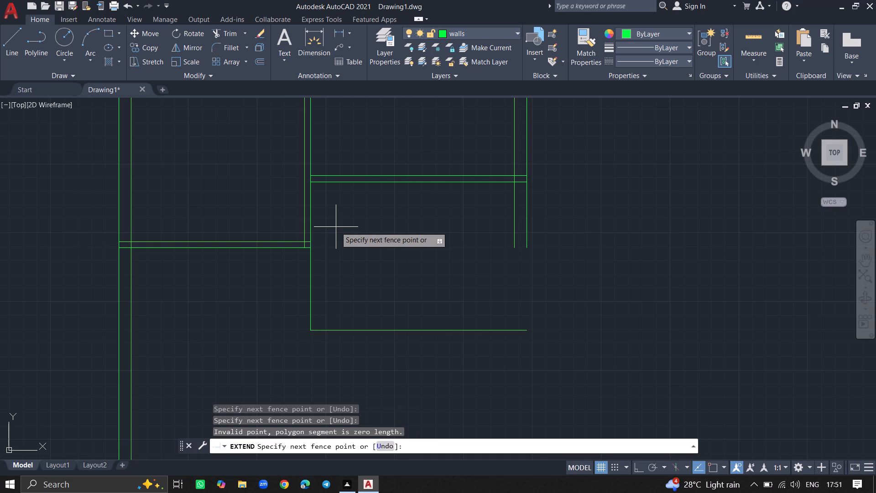
{"action": "key", "text": "Escape"}
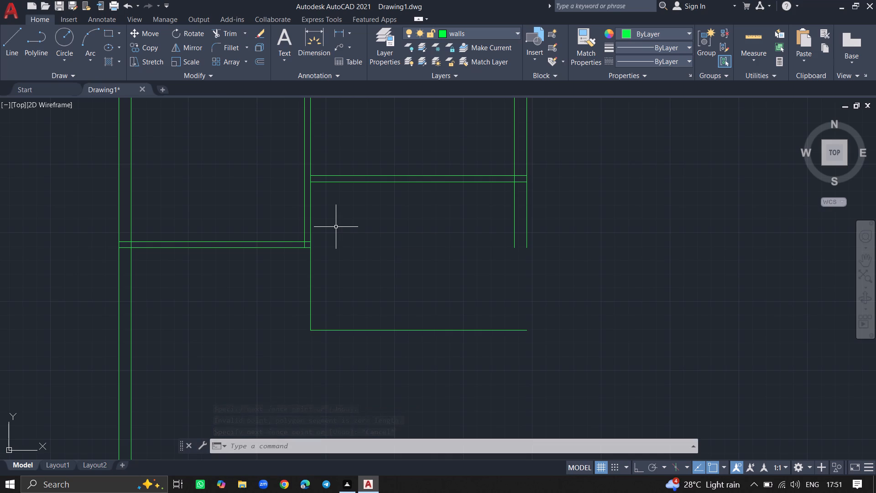
Draw a vertical line continuing the partition's left face from the corner room's lower partition line down to the new bottom line's level.
{"action": "key", "text": "l"}
{"action": "key", "text": "Return"}
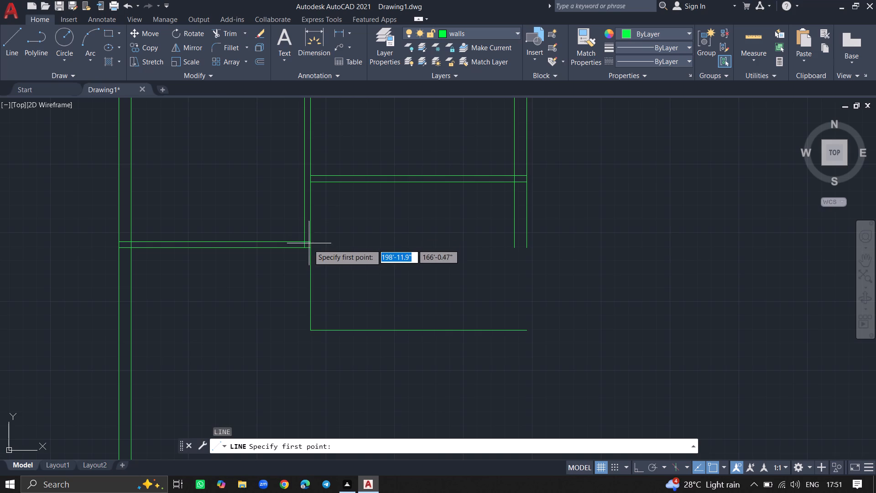
{"action": "left_click", "coordinate": [304, 246]}
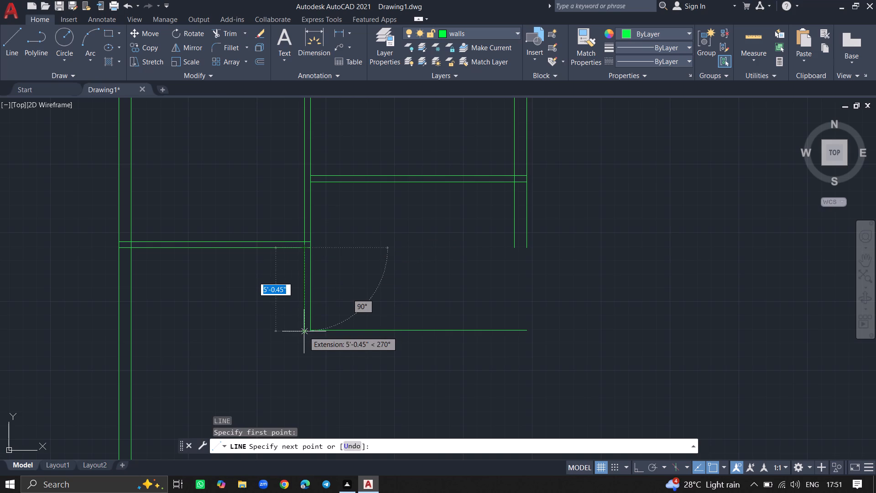
{"action": "left_click", "coordinate": [304, 330]}
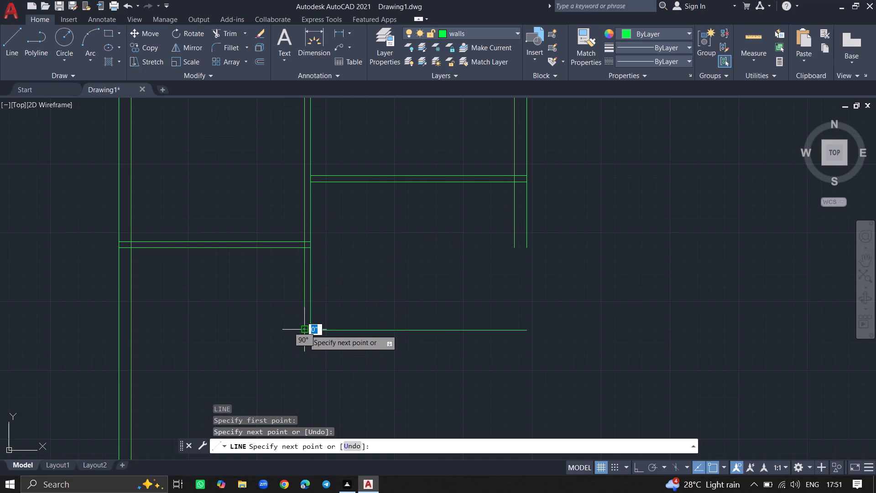
{"action": "key", "text": "Return"}
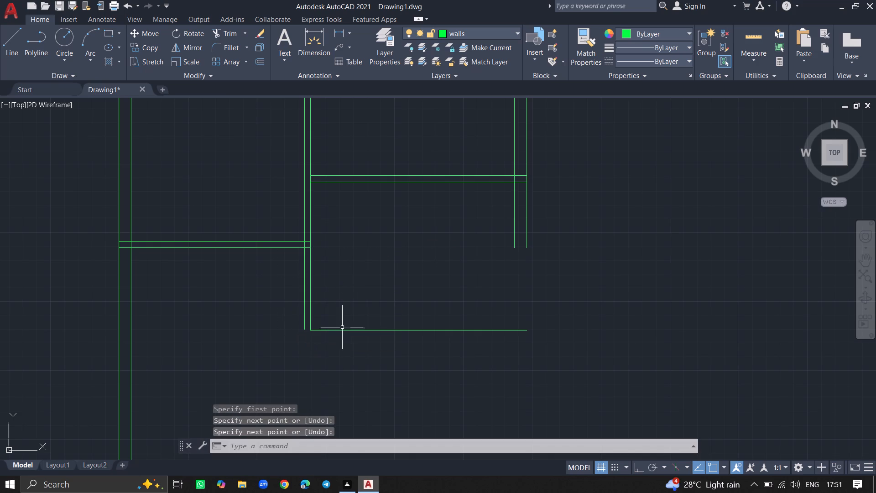
Extend the second room's two horizontal partition lines and the new bottom line leftward to the vertical partition's left face.
{"action": "type", "text": "ex"}
{"action": "key", "text": "Return"}
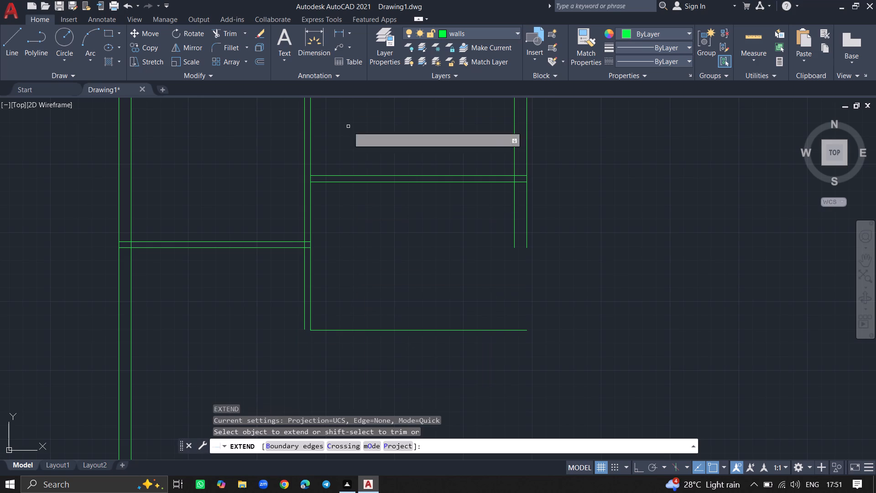
{"action": "left_click", "coordinate": [335, 175]}
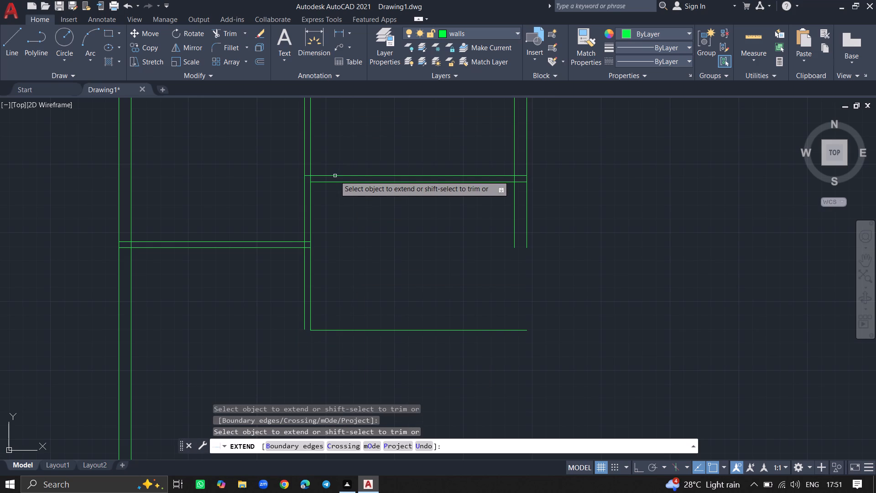
{"action": "left_click", "coordinate": [335, 181]}
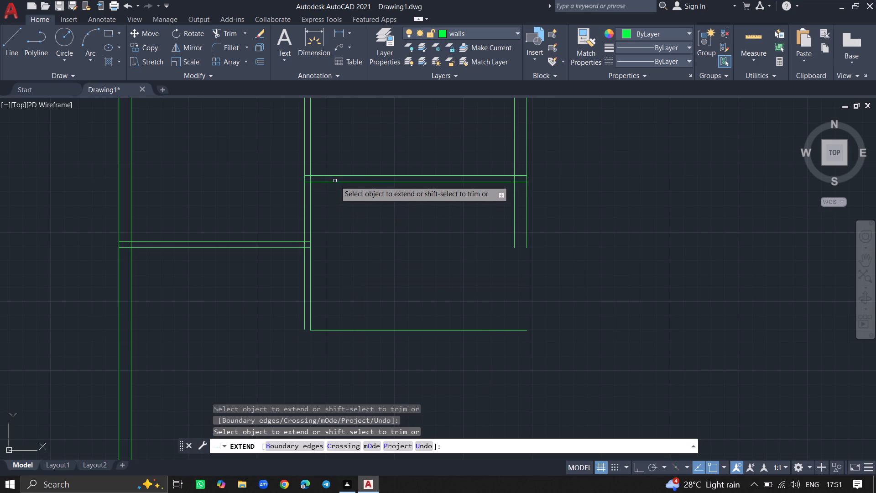
{"action": "left_click", "coordinate": [321, 331]}
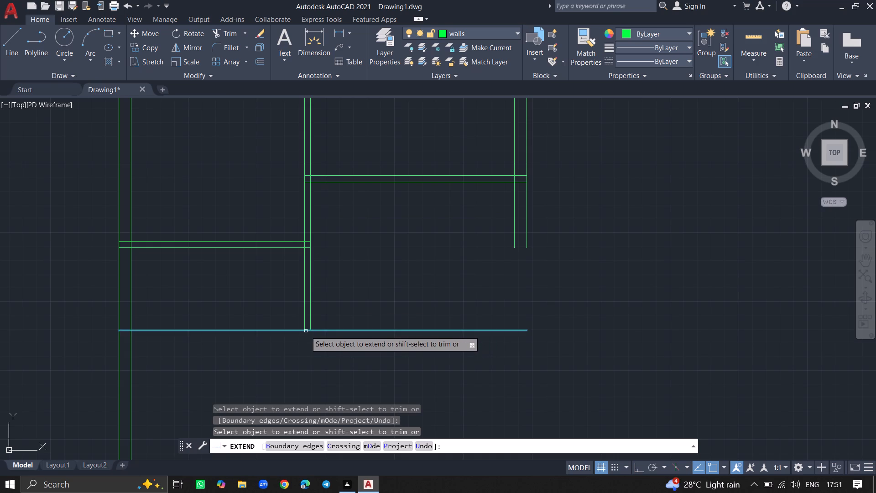
{"action": "left_click", "coordinate": [306, 327]}
{"action": "key", "text": "Return"}
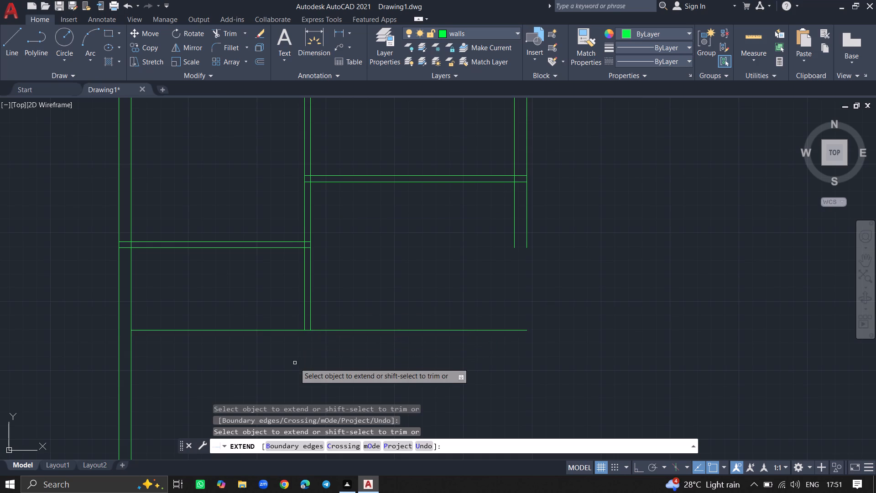
Trim the bottom line's excess between the left exterior wall and the vertical partition's left face.
{"action": "type", "text": "tr"}
{"action": "key", "text": "Return"}
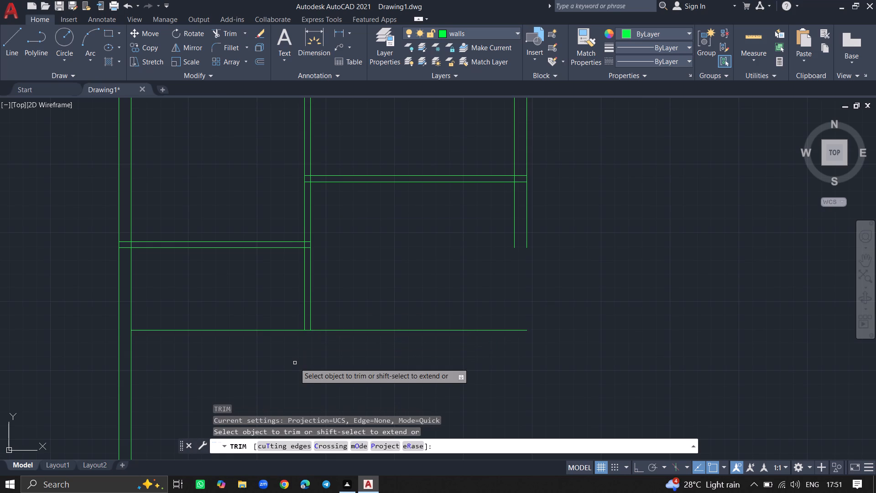
{"action": "left_click", "coordinate": [287, 330]}
{"action": "key", "text": "Return"}
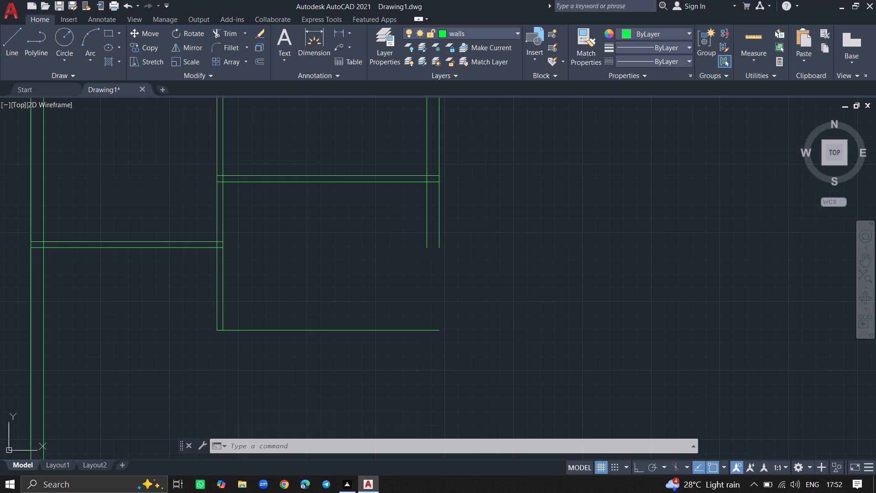
Extend both lines of the right 9" wall down to the new bottom line.
{"action": "type", "text": "ex"}
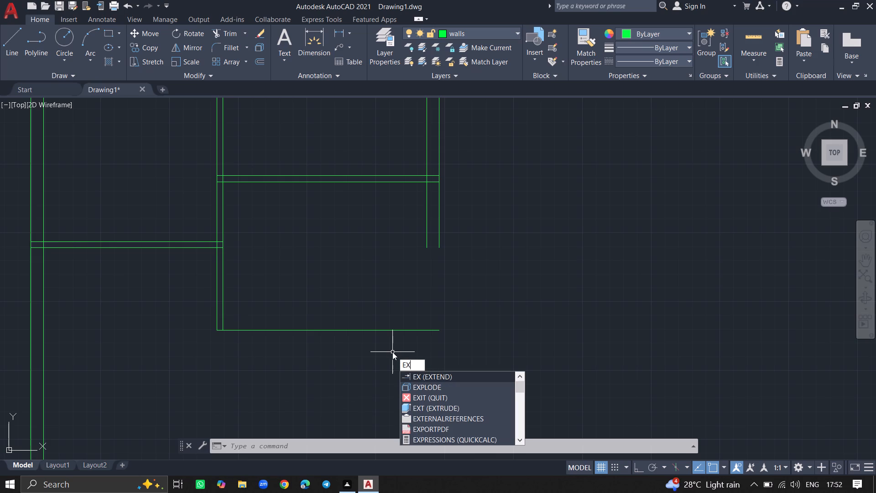
{"action": "left_click", "coordinate": [432, 374]}
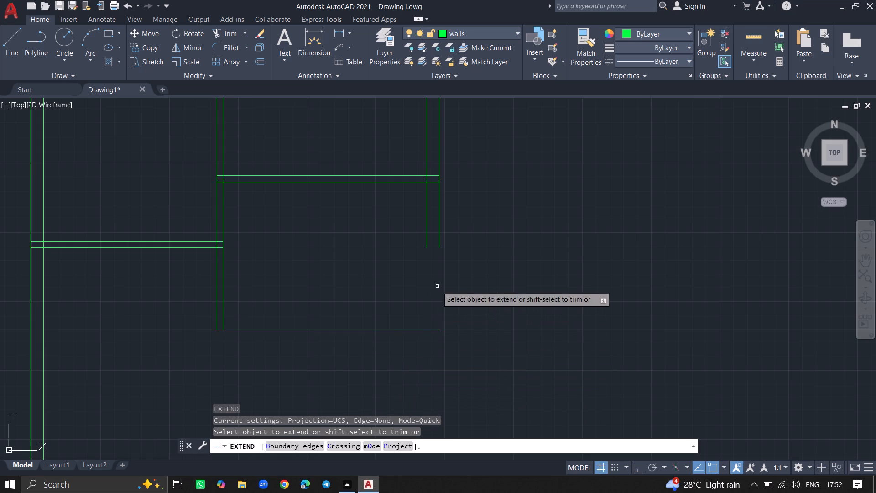
{"action": "left_click", "coordinate": [427, 239]}
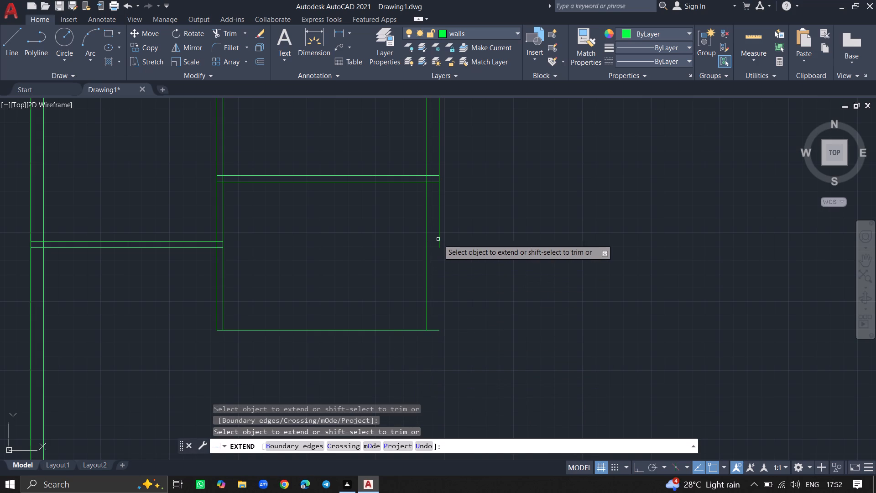
{"action": "left_click", "coordinate": [441, 239]}
{"action": "left_click", "coordinate": [438, 239]}
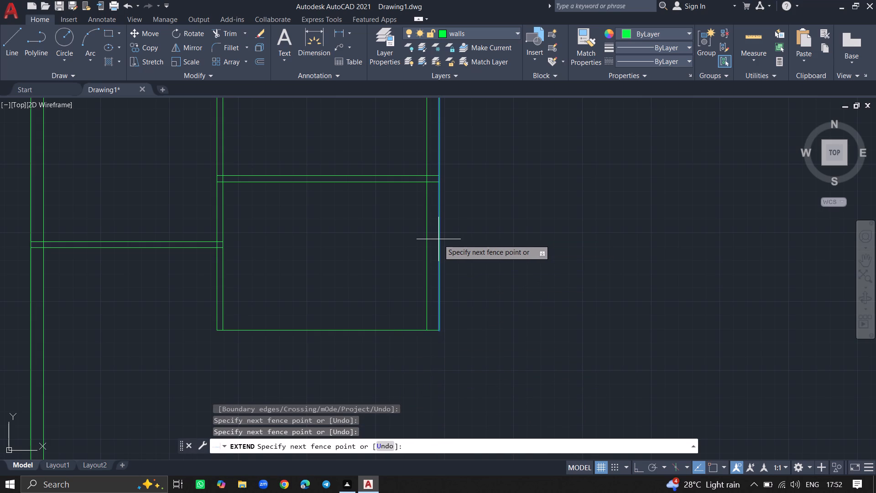
{"action": "key", "text": "Return"}
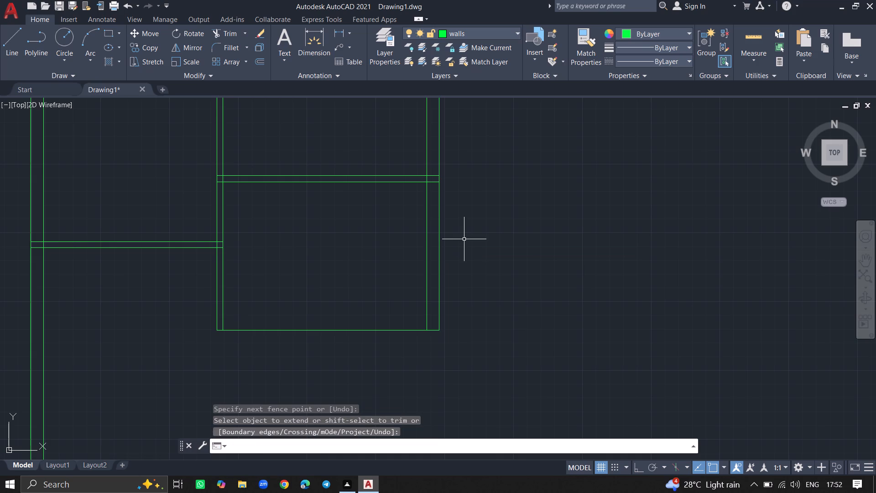
Offset the lower room's bottom line 4.5" downward to form the bottom partition.
{"action": "scroll", "coordinate": [464, 239], "scroll_direction": "down", "scroll_amount": 3, "text": "ctrl"}
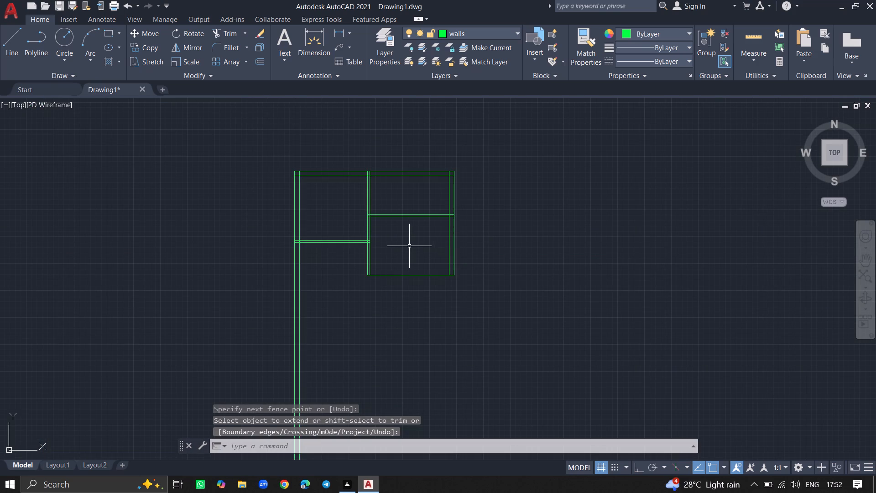
{"action": "type", "text": "off"}
{"action": "type", "text": "set"}
{"action": "key", "text": "Return"}
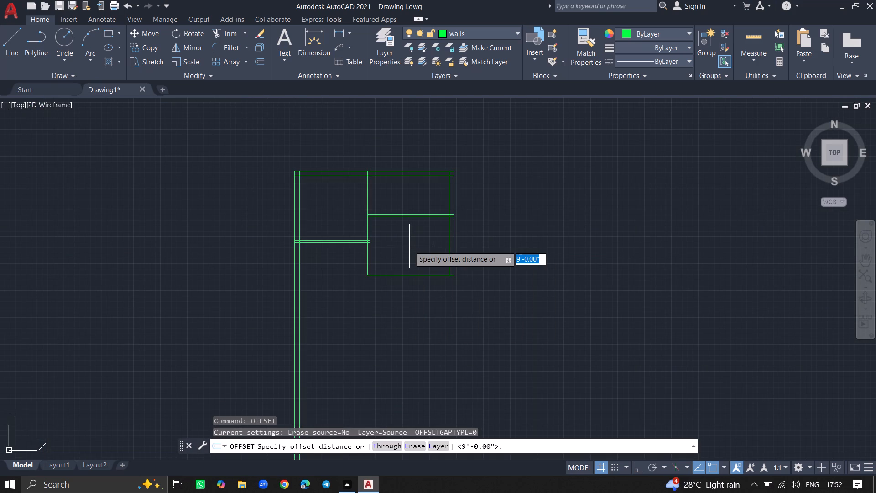
{"action": "key", "text": "4"}
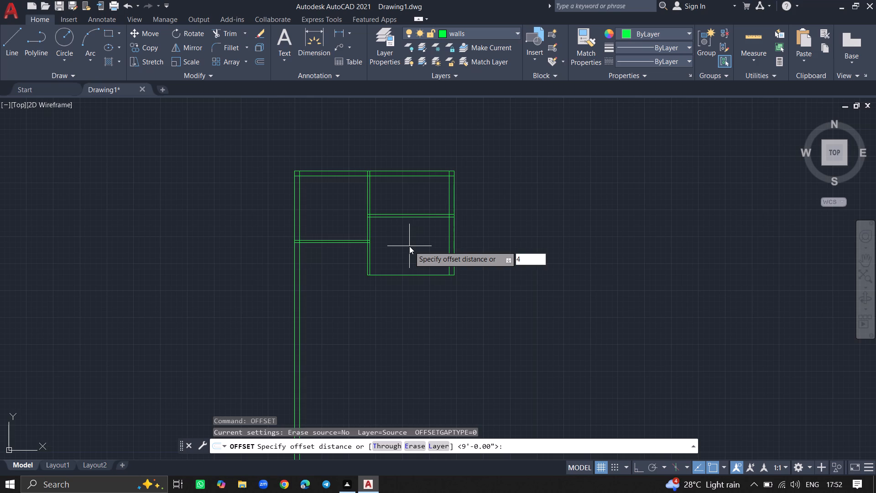
{"action": "type", "text": ".5"}
{"action": "key", "text": "shift+quotedbl"}
{"action": "key", "text": "Return"}
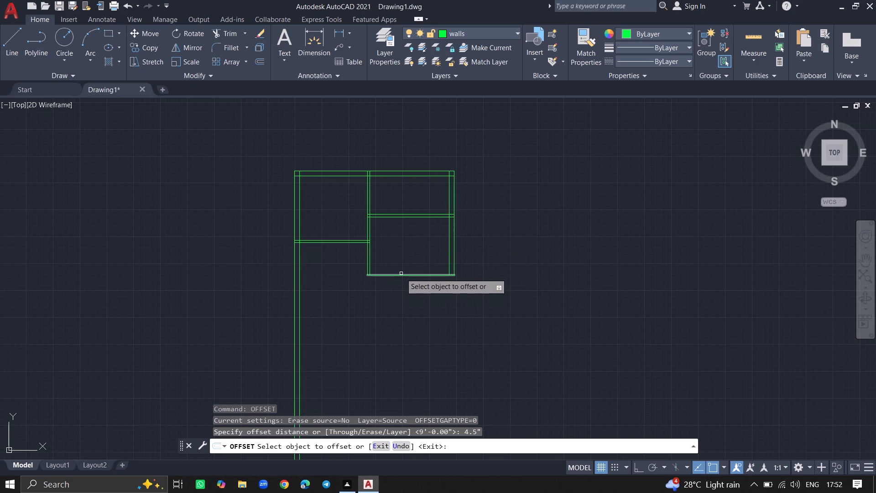
{"action": "left_click", "coordinate": [401, 274]}
{"action": "left_click", "coordinate": [401, 285]}
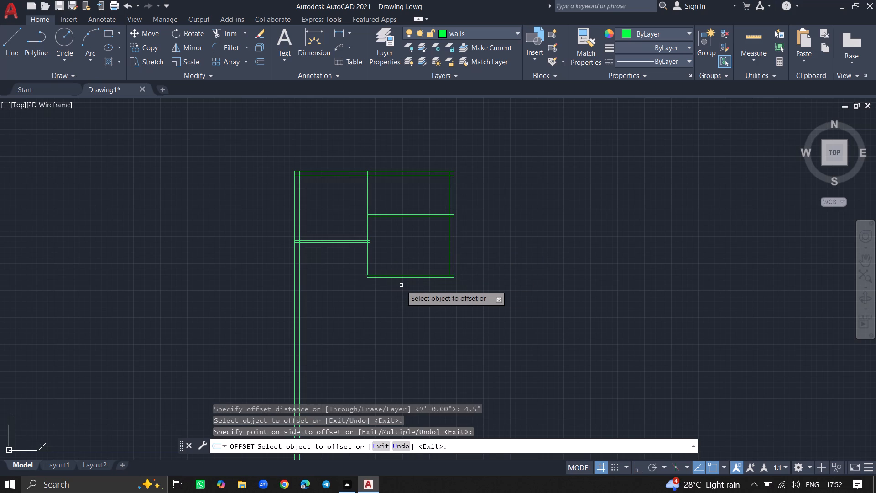
{"action": "key", "text": "Return"}
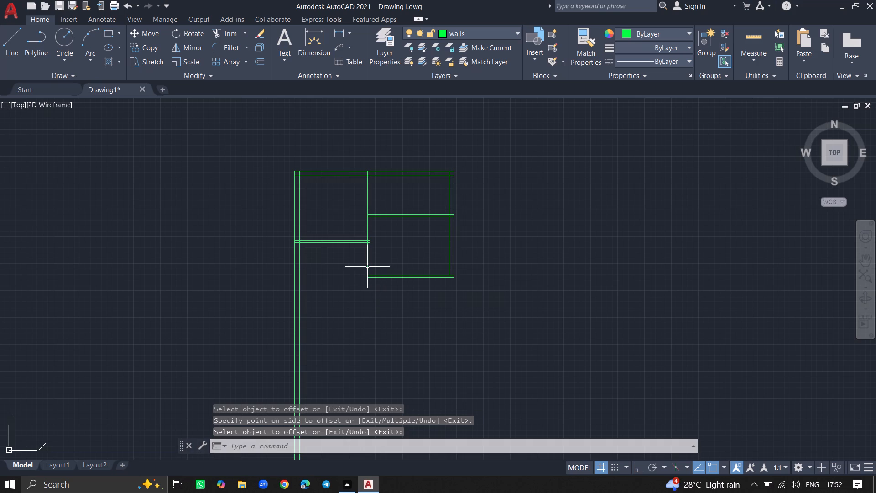
Extend the lower room's outer left and outer right vertical lines down to the bottom partition's lower line.
{"action": "scroll", "coordinate": [367, 267], "scroll_direction": "up", "scroll_amount": 7, "text": "ctrl"}
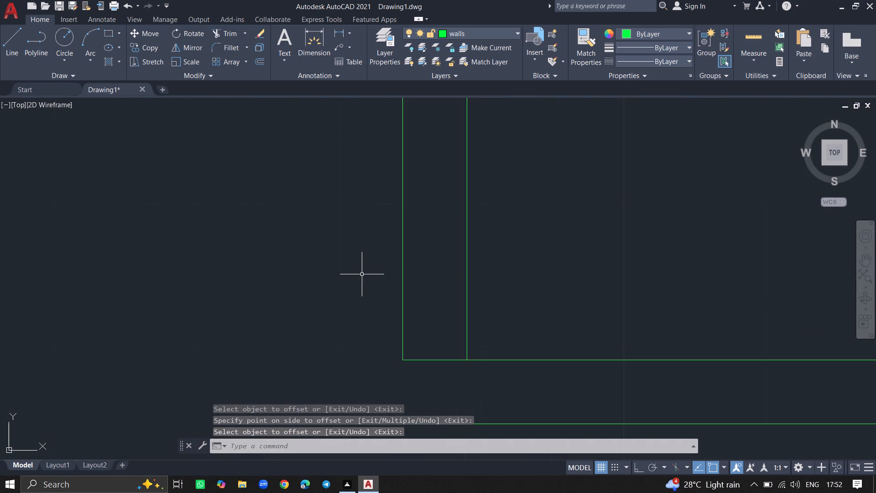
{"action": "scroll", "coordinate": [362, 274], "scroll_direction": "down", "scroll_amount": 4, "text": "ctrl"}
{"action": "type", "text": "ex"}
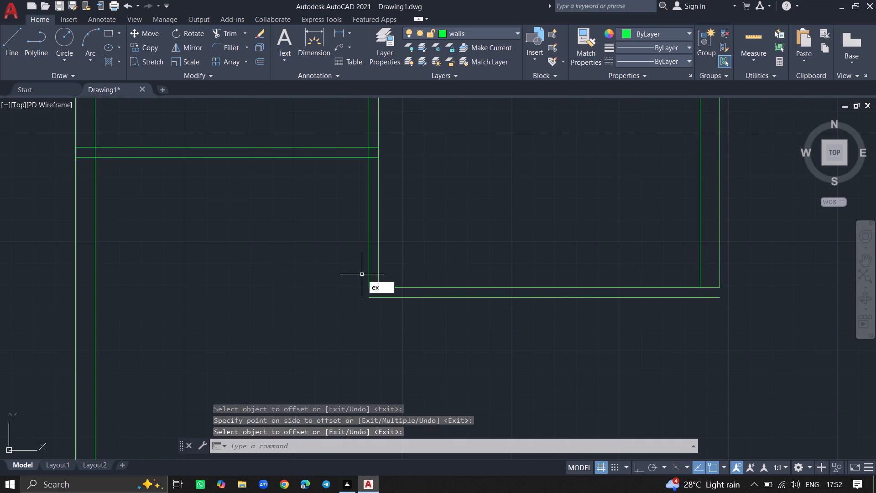
{"action": "key", "text": "Return"}
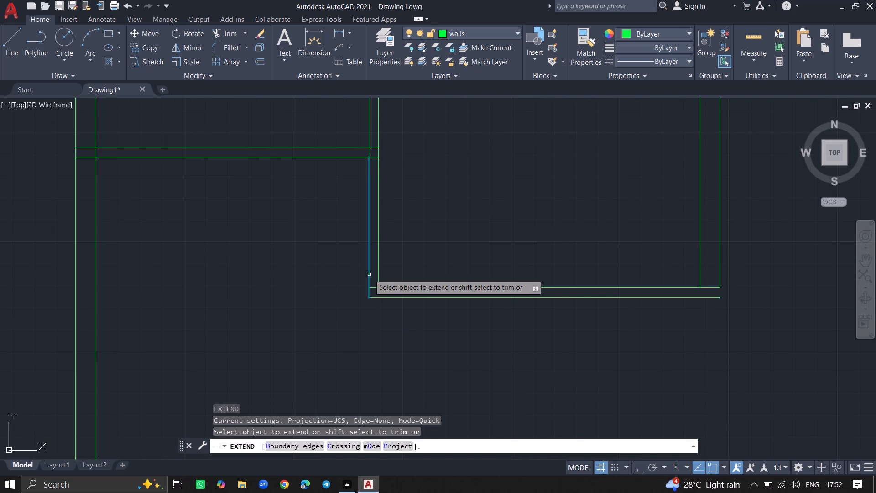
{"action": "left_click", "coordinate": [369, 274]}
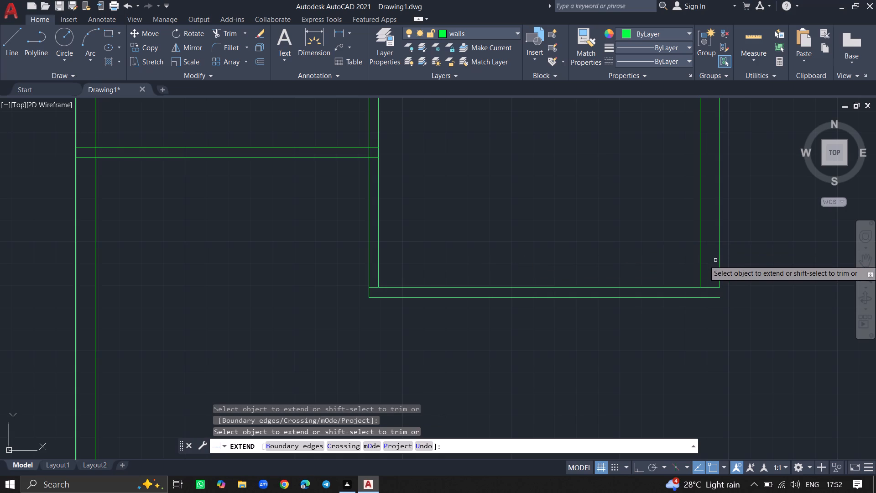
{"action": "left_click", "coordinate": [720, 262]}
{"action": "key", "text": "Return"}
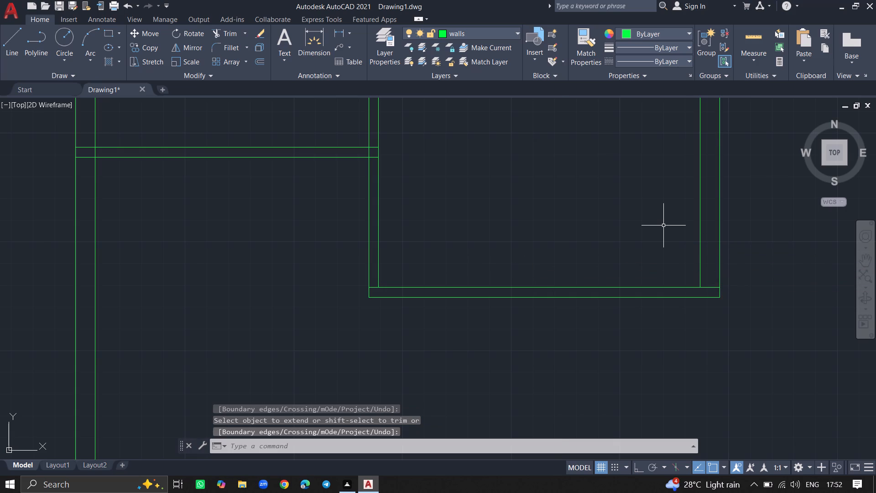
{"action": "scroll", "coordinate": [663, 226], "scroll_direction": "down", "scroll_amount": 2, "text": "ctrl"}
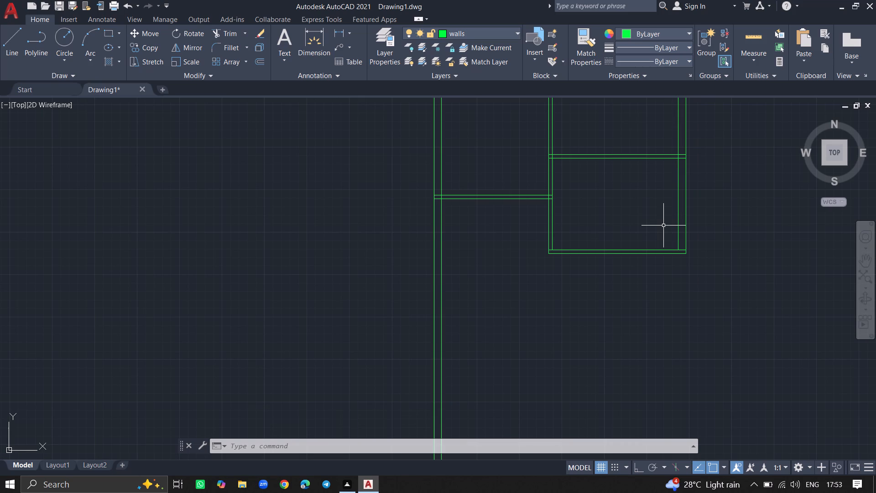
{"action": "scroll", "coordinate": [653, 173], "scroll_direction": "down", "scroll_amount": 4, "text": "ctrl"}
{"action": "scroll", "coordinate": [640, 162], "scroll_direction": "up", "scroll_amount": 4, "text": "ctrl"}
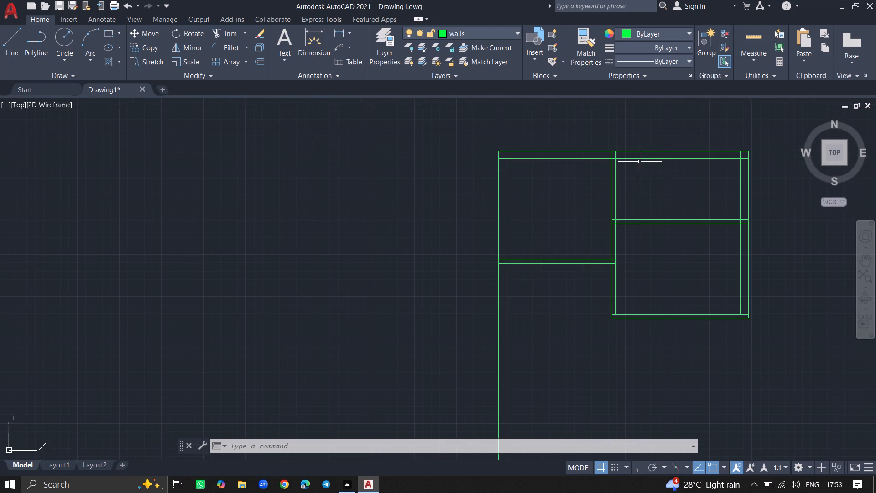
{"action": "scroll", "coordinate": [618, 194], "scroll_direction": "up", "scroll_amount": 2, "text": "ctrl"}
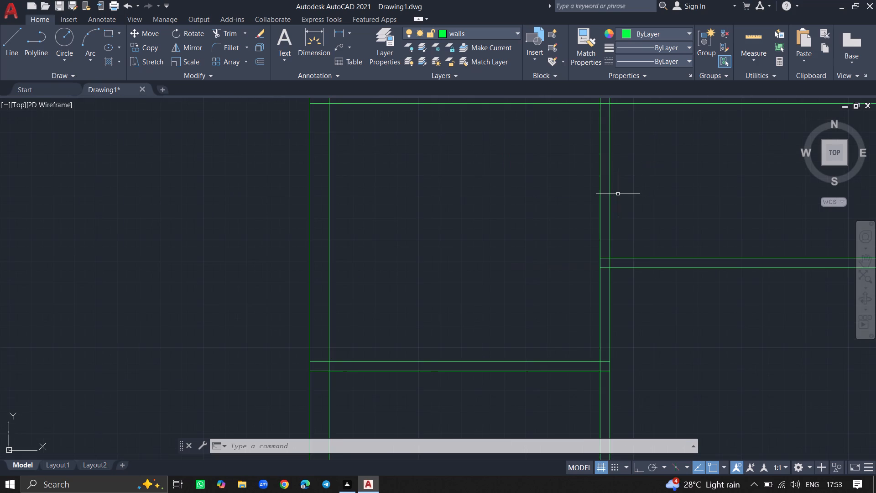
Draw two short lines across the vertical partition, just above its junction with the right horizontal partition, as the door opening's ends.
{"action": "key", "text": "l"}
{"action": "key", "text": "Return"}
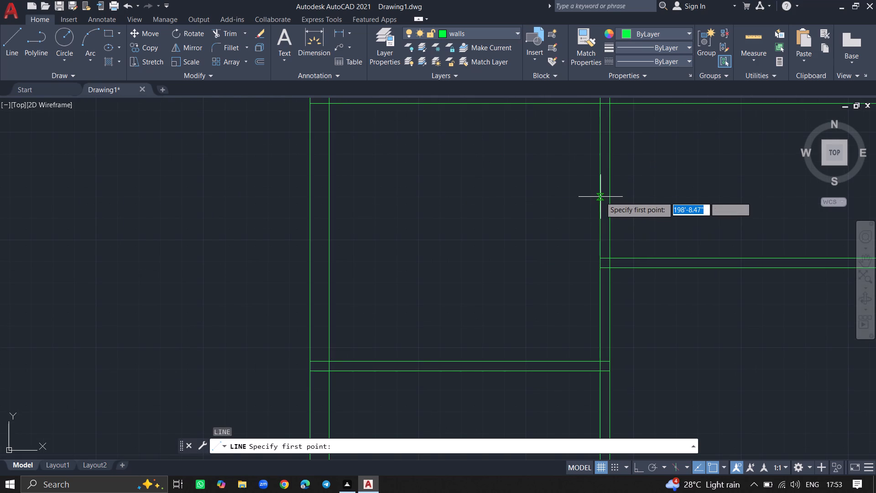
{"action": "left_click_drag", "start_coordinate": [600, 197], "coordinate": [614, 197]}
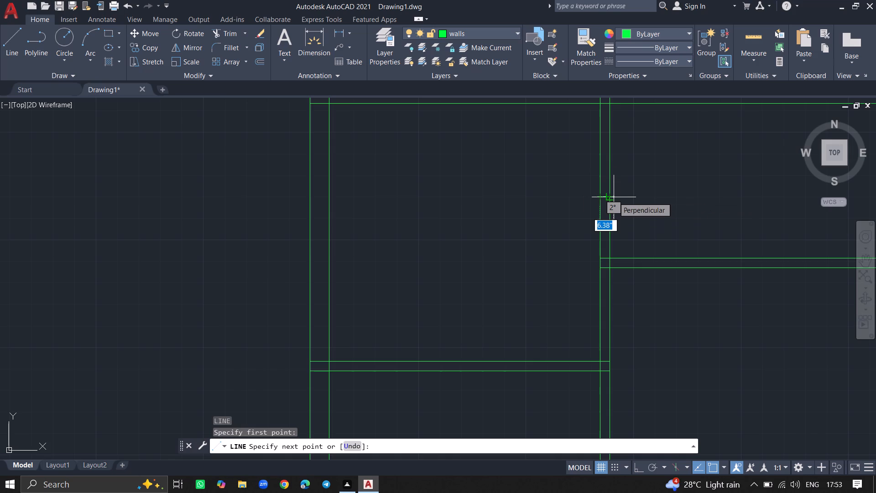
{"action": "left_click", "coordinate": [614, 197]}
{"action": "key", "text": "Return"}
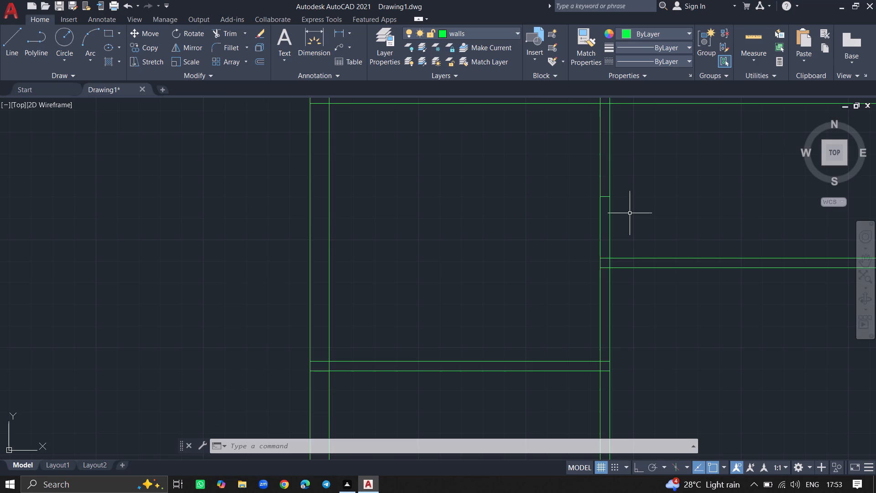
{"action": "key", "text": "l"}
{"action": "key", "text": "Return"}
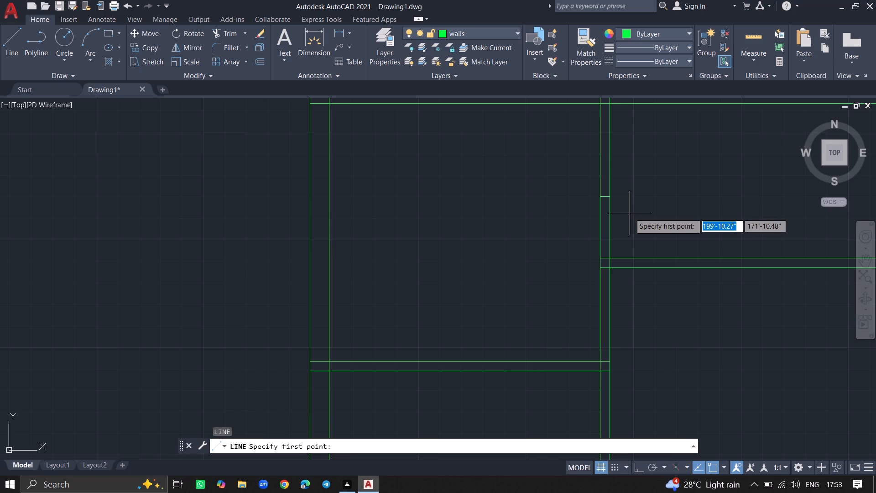
{"action": "left_click", "coordinate": [600, 241]}
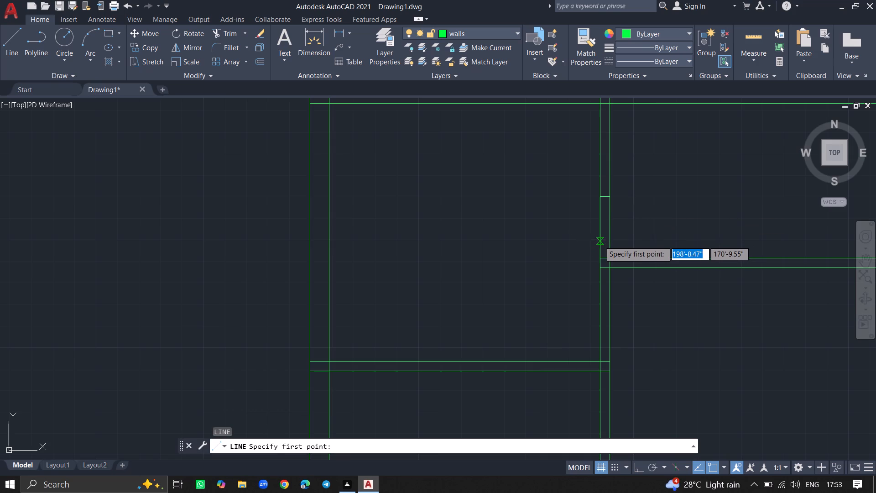
{"action": "left_click", "coordinate": [610, 243]}
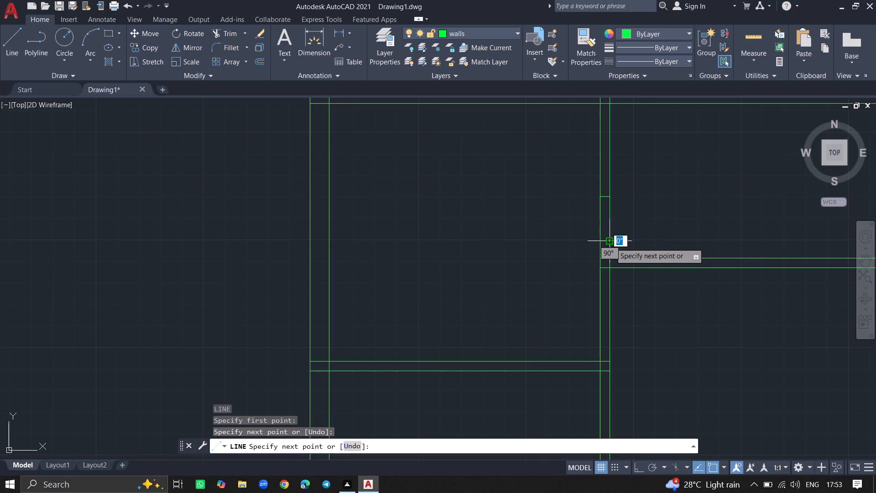
{"action": "key", "text": "Return"}
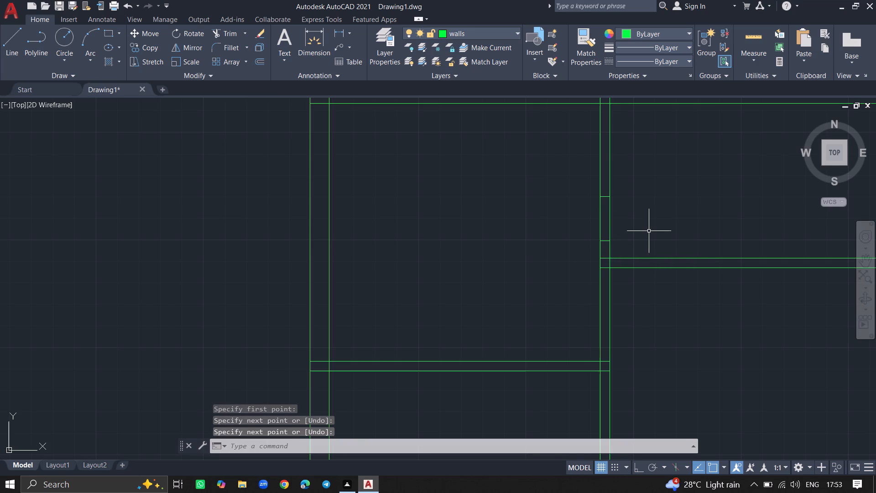
Trim both vertical partition lines between the two short end lines to open the doorway.
{"action": "type", "text": "trim"}
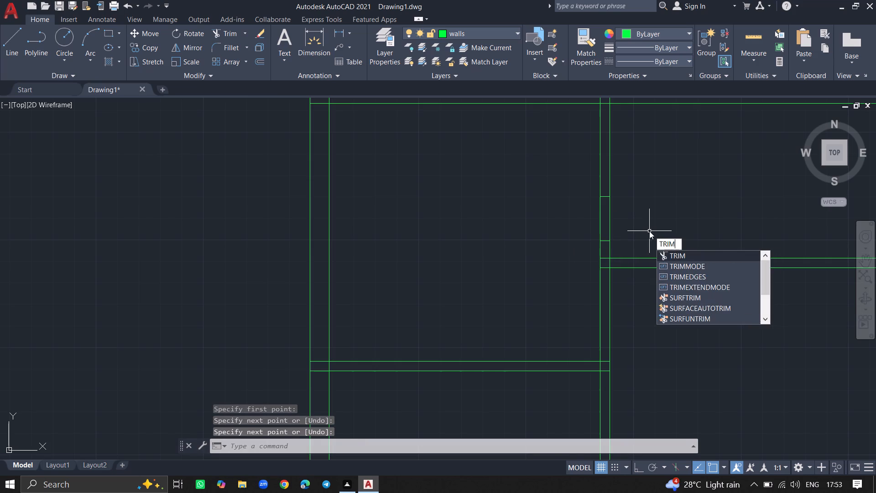
{"action": "key", "text": "Return"}
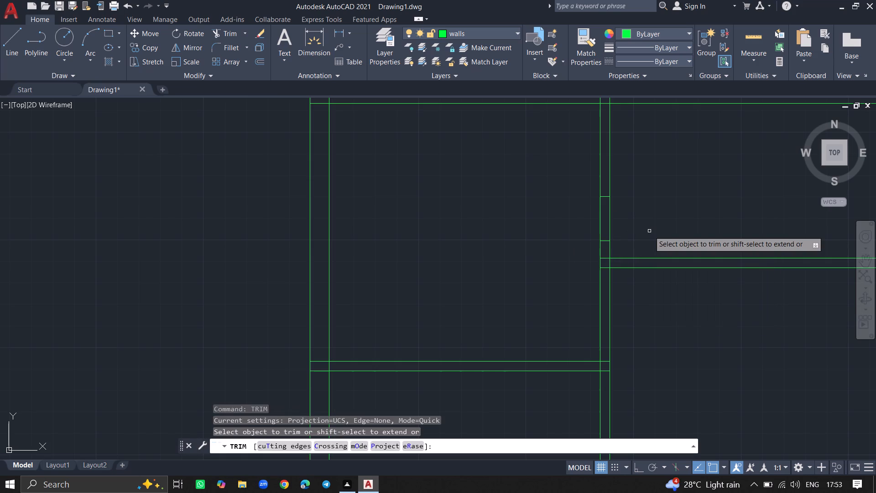
{"action": "left_click", "coordinate": [608, 220]}
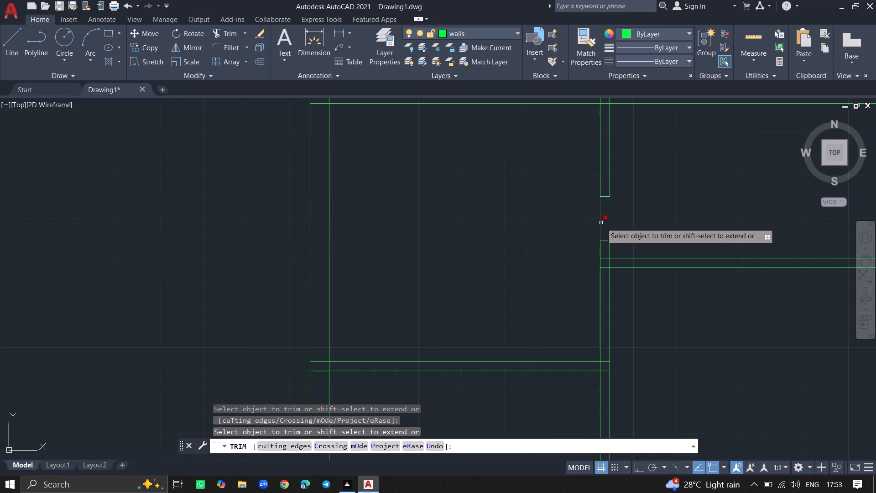
{"action": "left_click", "coordinate": [601, 223]}
{"action": "key", "text": "Return"}
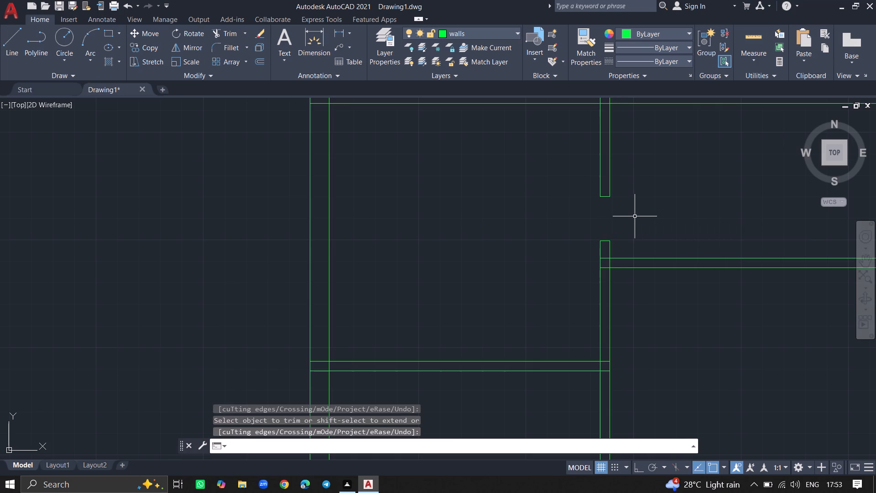
Trim the overlapping line segments where the right horizontal partition meets the vertical partition below the doorway.
{"action": "type", "text": "trim"}
{"action": "key", "text": "Return"}
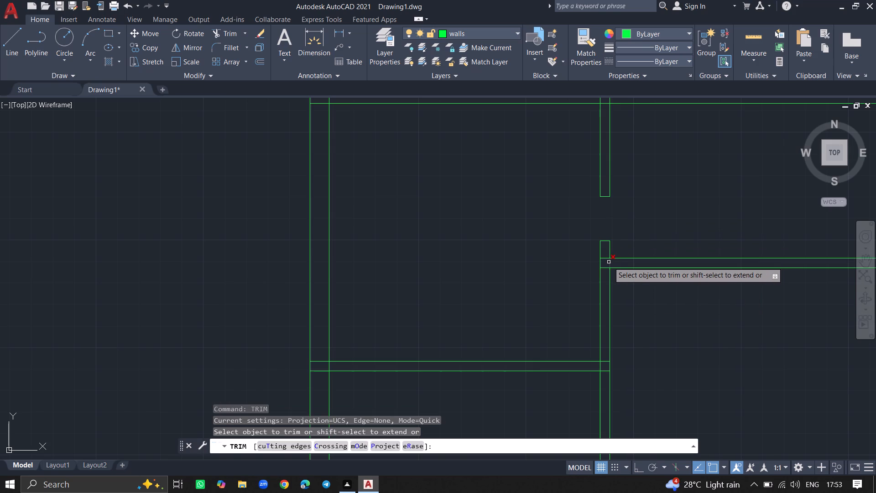
{"action": "left_click", "coordinate": [609, 262]}
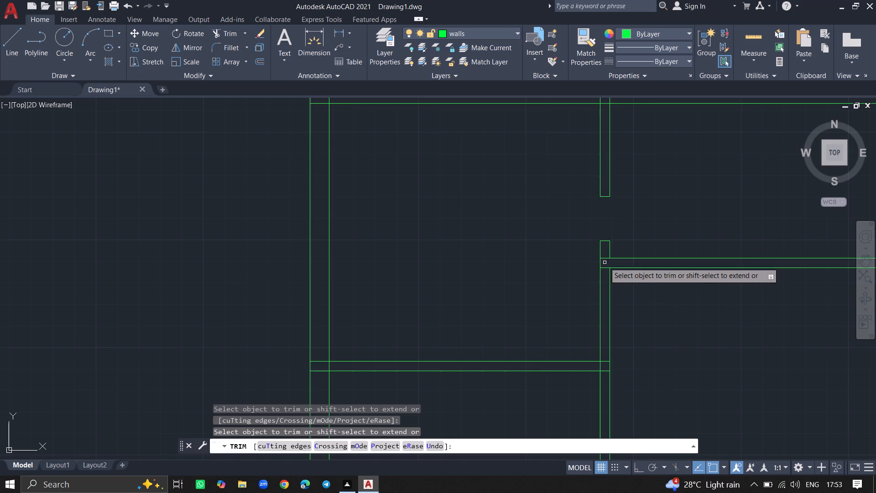
{"action": "left_click", "coordinate": [605, 258]}
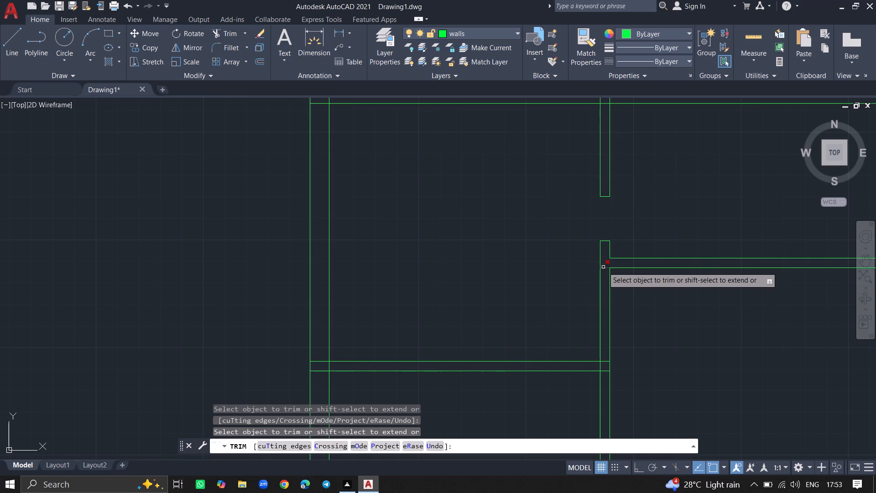
{"action": "left_click", "coordinate": [603, 269]}
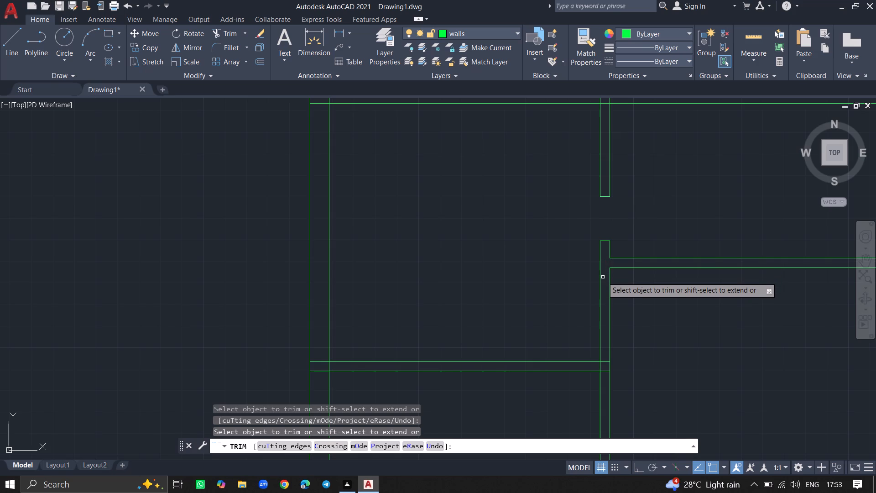
{"action": "key", "text": "Return"}
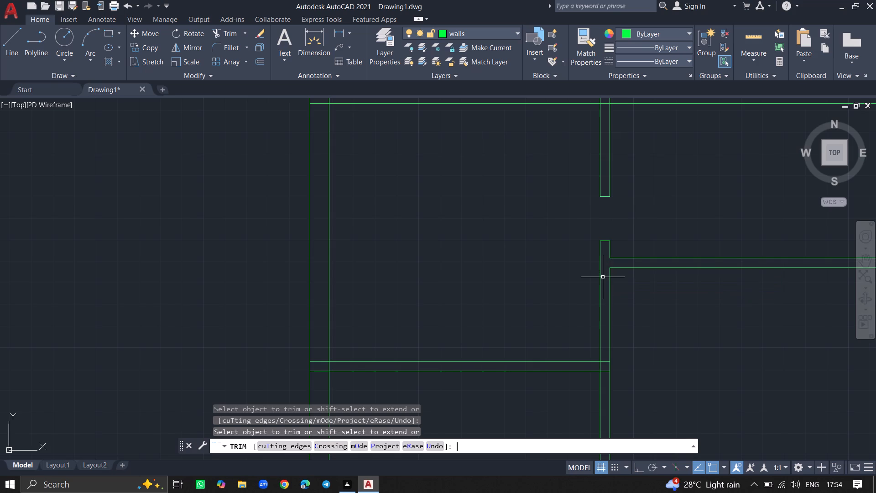
Save the drawing in Documents as "floor plan layout 260".
{"action": "scroll", "coordinate": [633, 303], "scroll_direction": "down", "scroll_amount": 4, "text": "ctrl"}
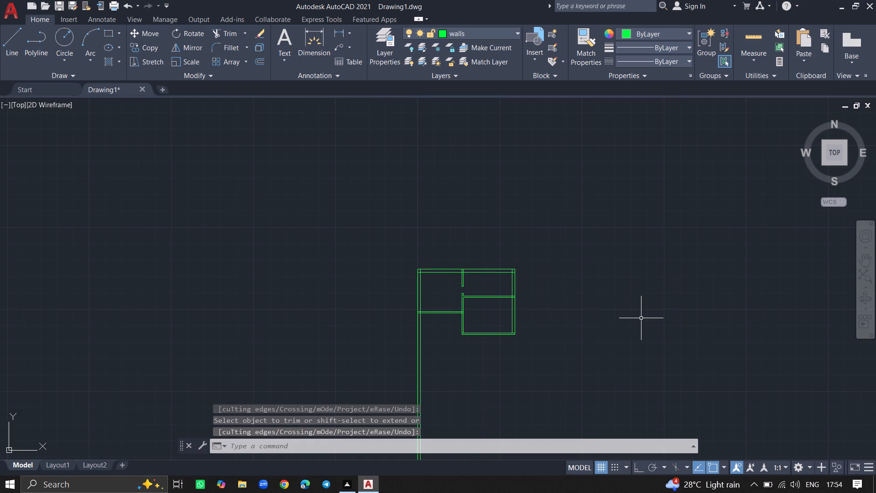
{"action": "key", "text": "ctrl+s"}
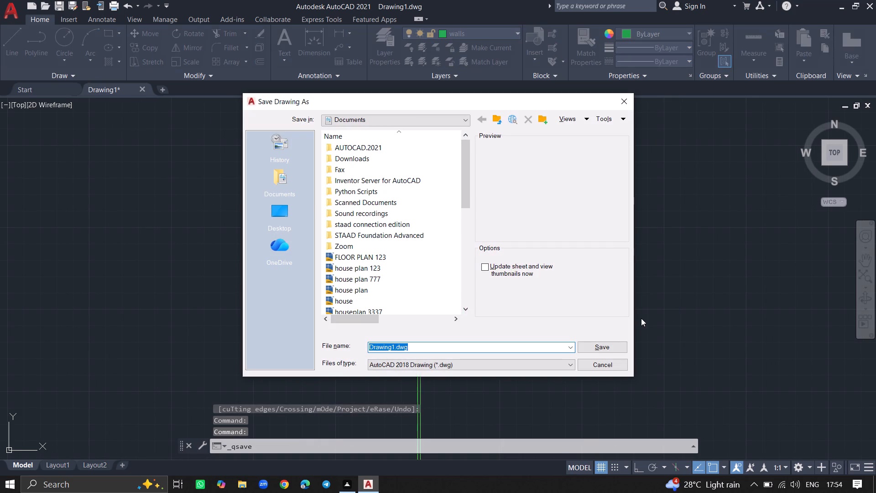
{"action": "key", "text": "BackSpace"}
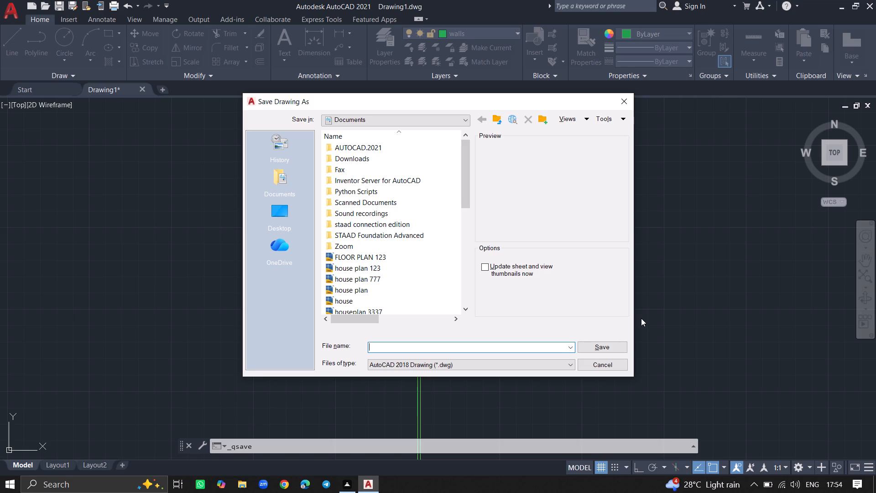
{"action": "type", "text": "floor"}
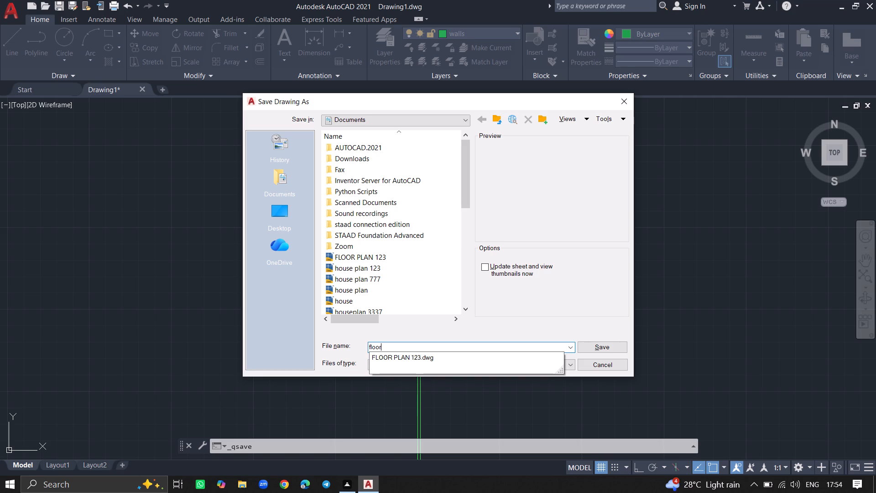
{"action": "key", "text": "space"}
{"action": "type", "text": "pl"}
{"action": "type", "text": "an"}
{"action": "key", "text": "space"}
{"action": "type", "text": "l"}
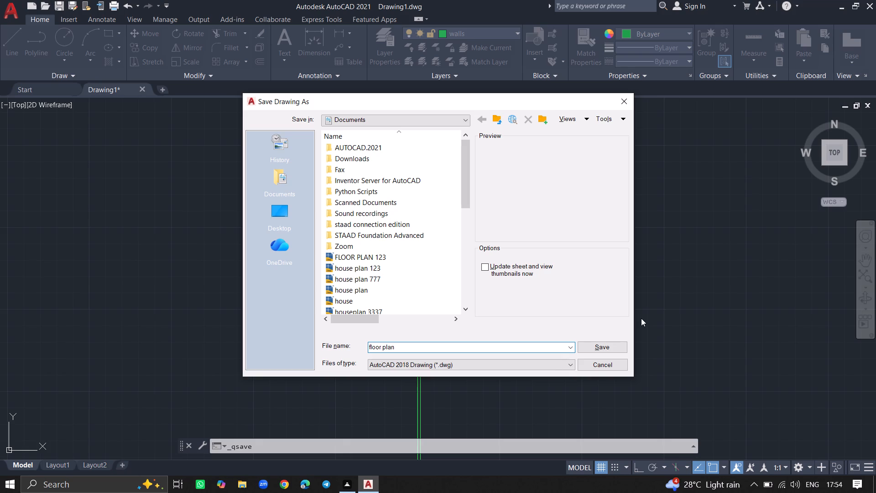
{"action": "type", "text": "ayout"}
{"action": "key", "text": "space"}
{"action": "key", "text": "2"}
{"action": "key", "text": "5"}
{"action": "key", "text": "BackSpace"}
{"action": "type", "text": "60"}
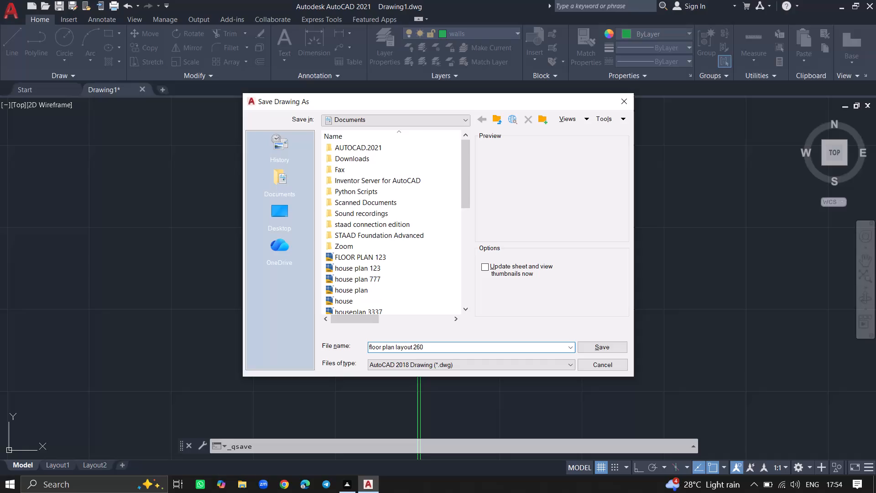
{"action": "key", "text": "Return"}
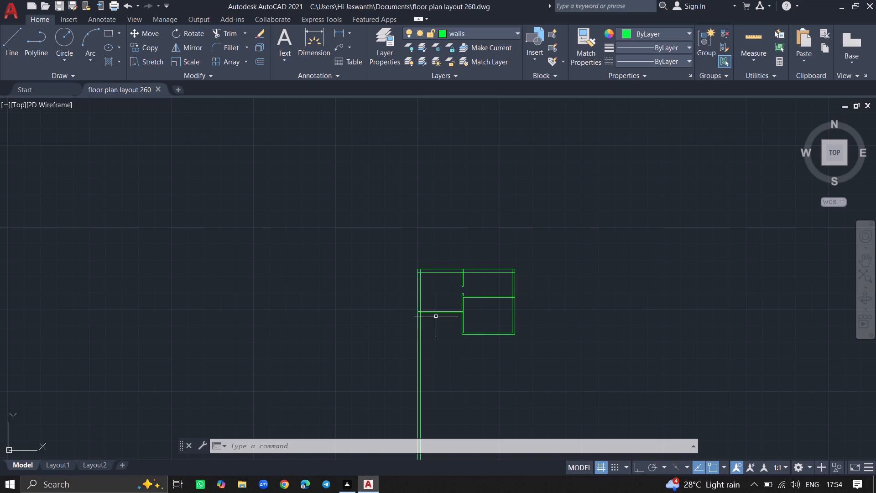
Draw a short line across the left room's bottom partition, a little right of its midpoint.
{"action": "scroll", "coordinate": [436, 316], "scroll_direction": "up", "scroll_amount": 4, "text": "ctrl"}
{"action": "key", "text": "l"}
{"action": "key", "text": "Return"}
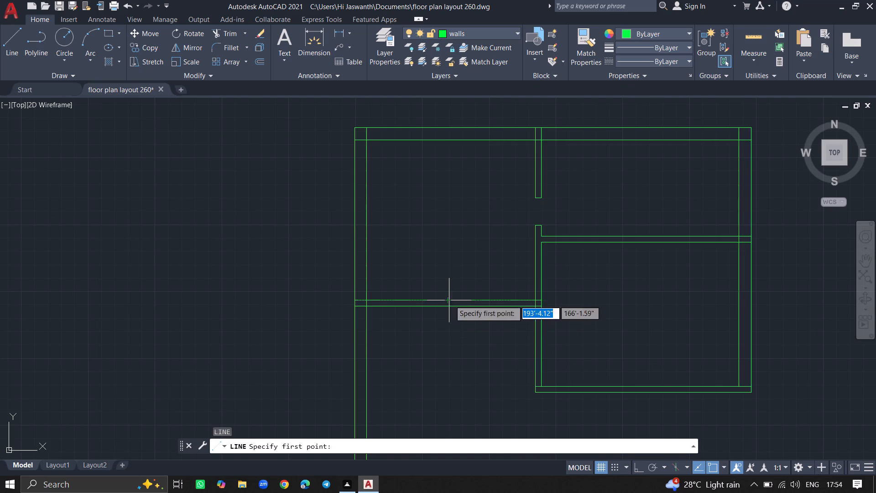
{"action": "left_click", "coordinate": [469, 300]}
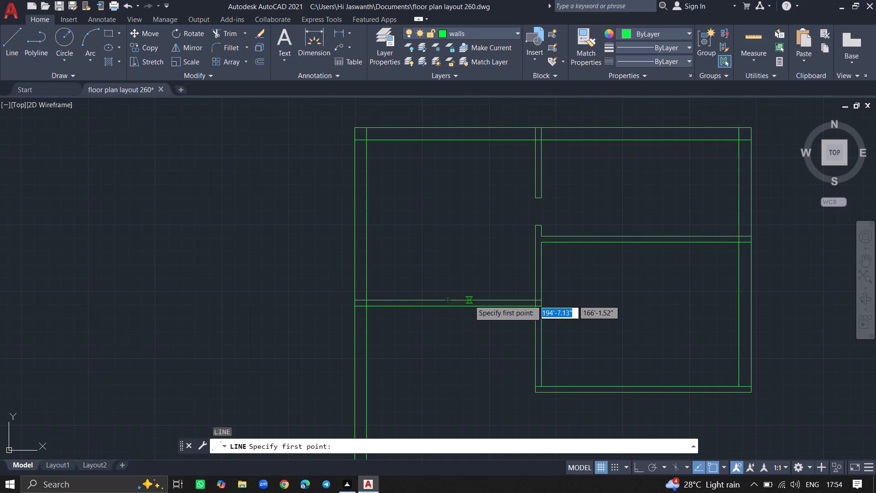
{"action": "left_click", "coordinate": [469, 308]}
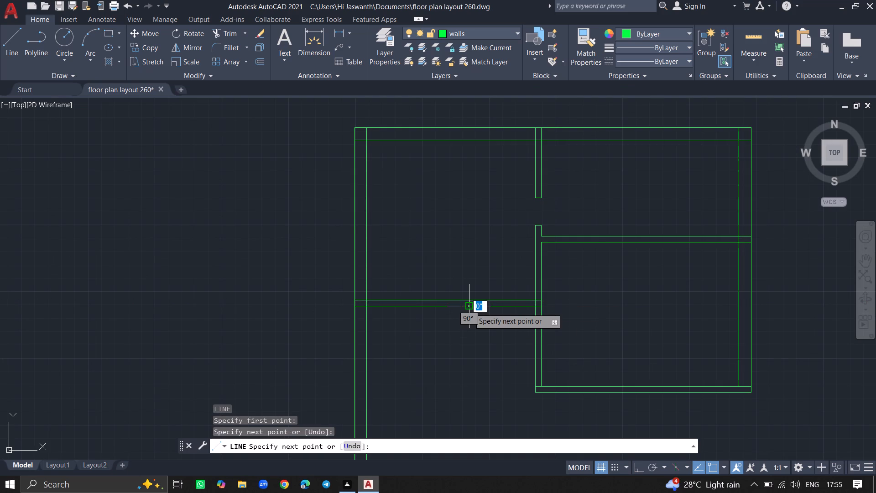
{"action": "key", "text": "Return"}
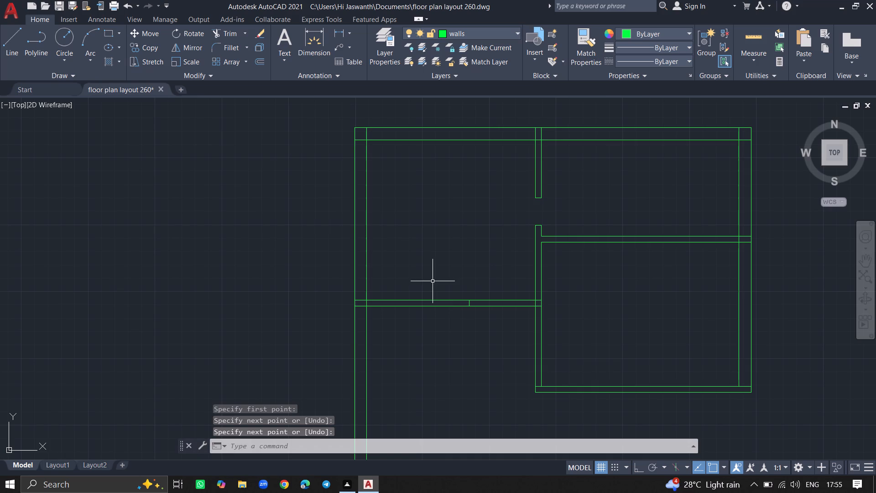
Trim both lines of the left room's bottom partition between the short cross line and the left exterior wall, including the stubs inside that wall.
{"action": "type", "text": "trim"}
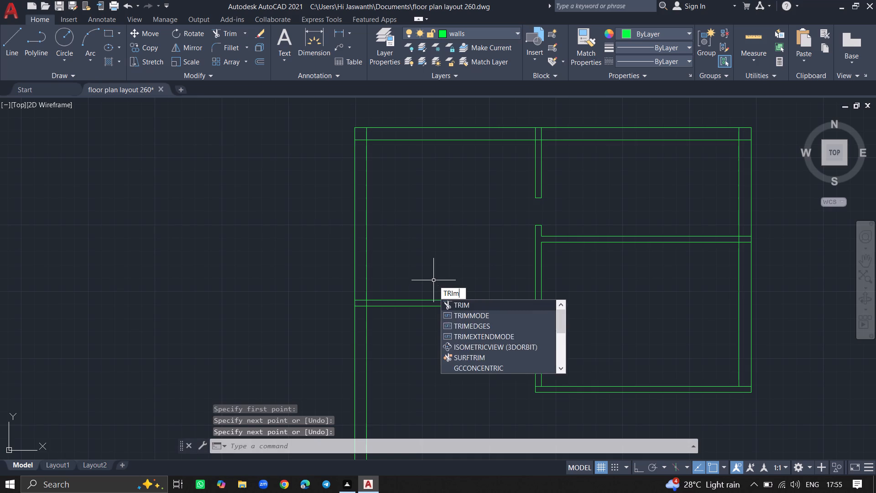
{"action": "key", "text": "Return"}
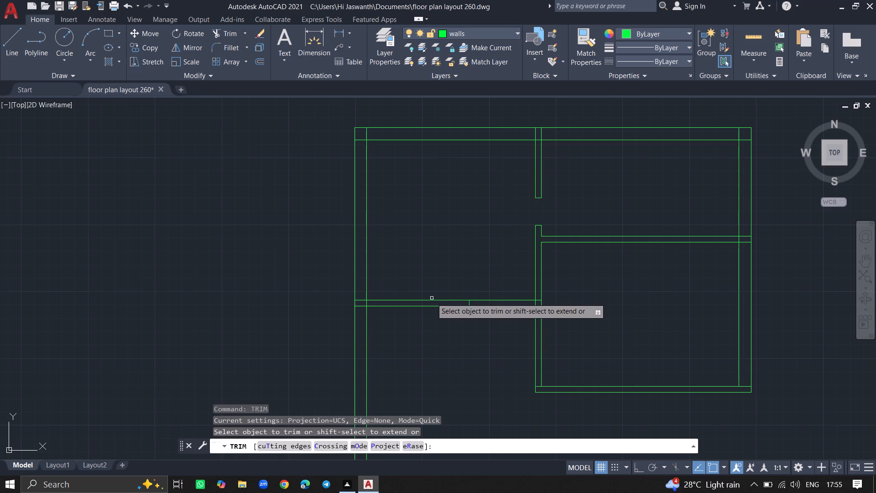
{"action": "left_click", "coordinate": [432, 300]}
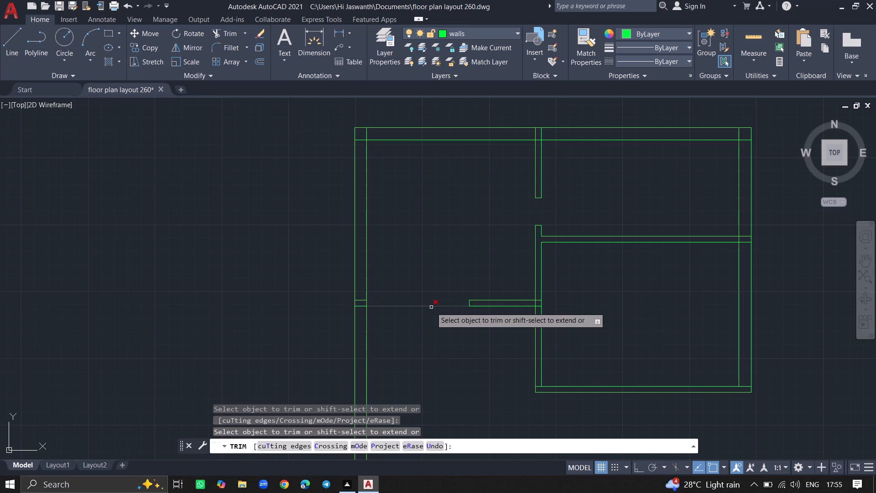
{"action": "left_click", "coordinate": [431, 307]}
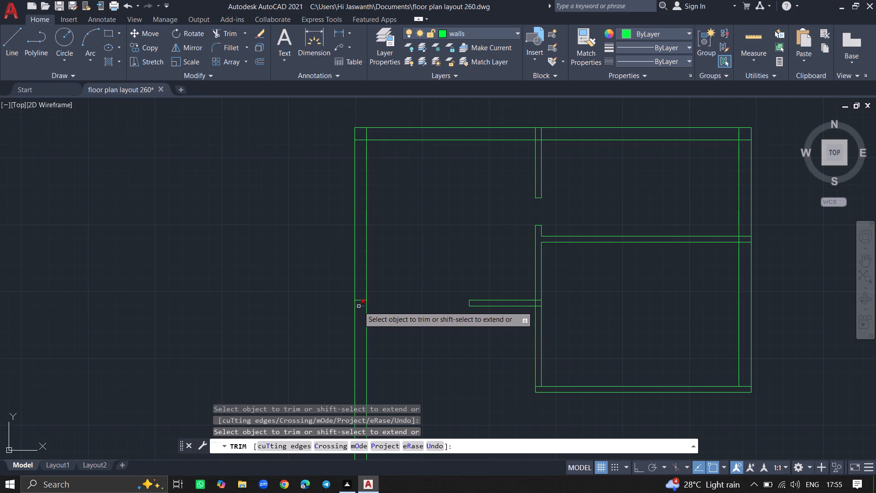
{"action": "left_click", "coordinate": [359, 306]}
{"action": "left_click", "coordinate": [361, 301]}
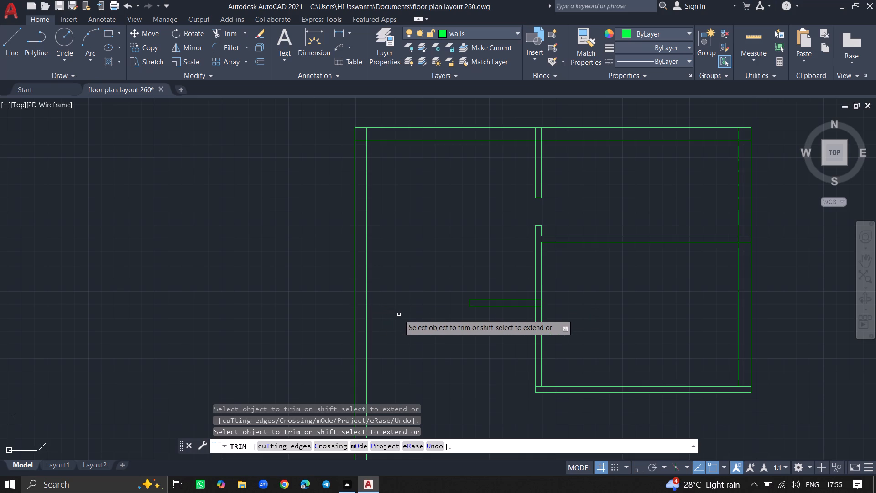
{"action": "key", "text": "Return"}
Offset the outer bottom line of the lower-right room downward by 3'9".
{"action": "scroll", "coordinate": [399, 315], "scroll_direction": "down", "scroll_amount": 4, "text": "ctrl"}
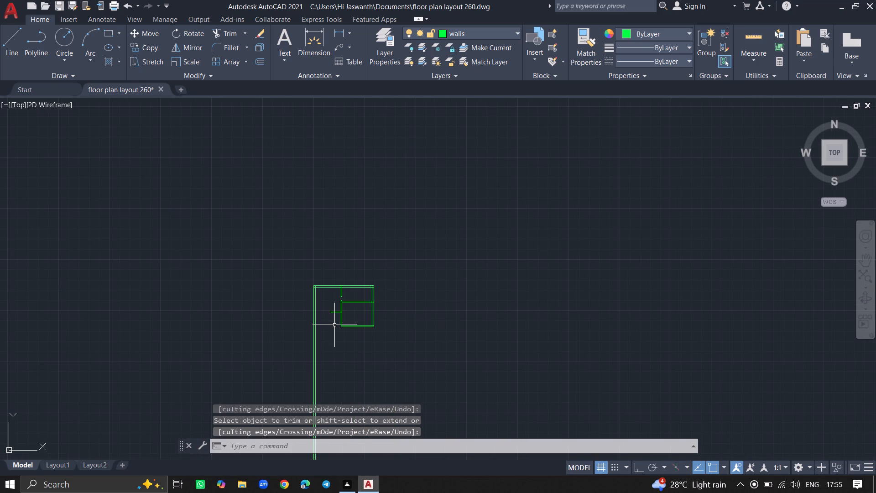
{"action": "scroll", "coordinate": [334, 325], "scroll_direction": "up", "scroll_amount": 3, "text": "ctrl"}
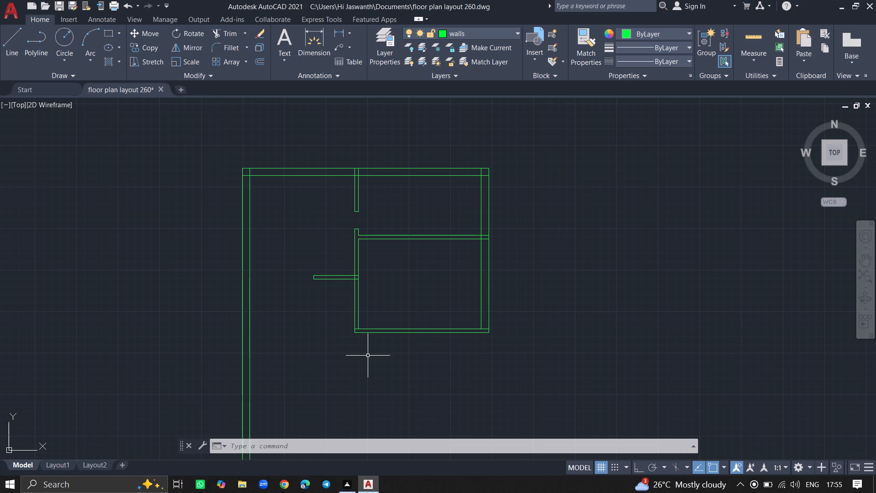
{"action": "type", "text": "offset"}
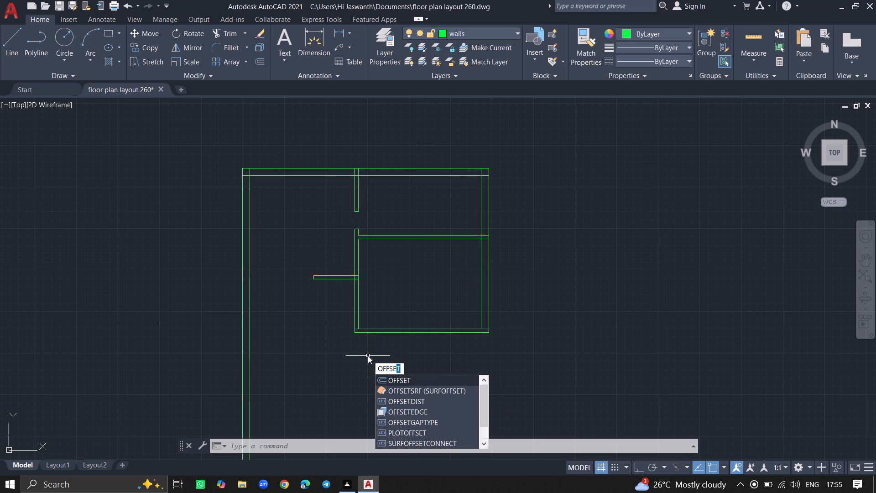
{"action": "key", "text": "Return"}
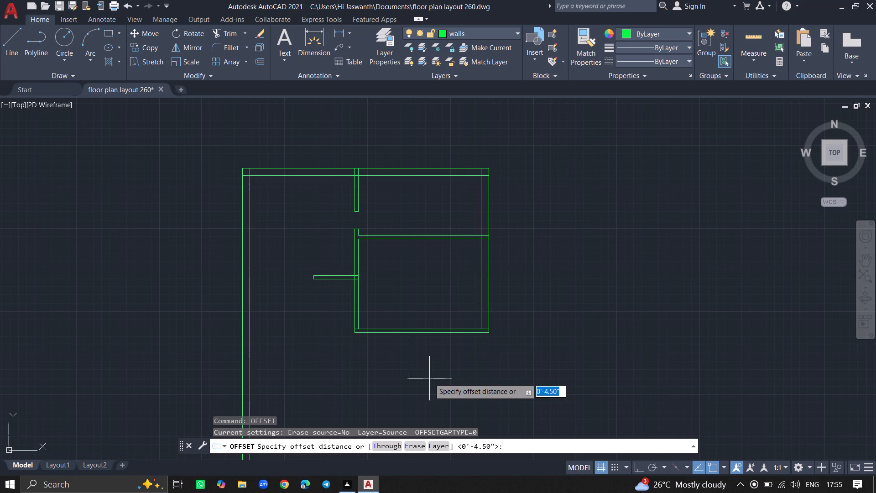
{"action": "key", "text": "3"}
{"action": "key", "text": "apostrophe"}
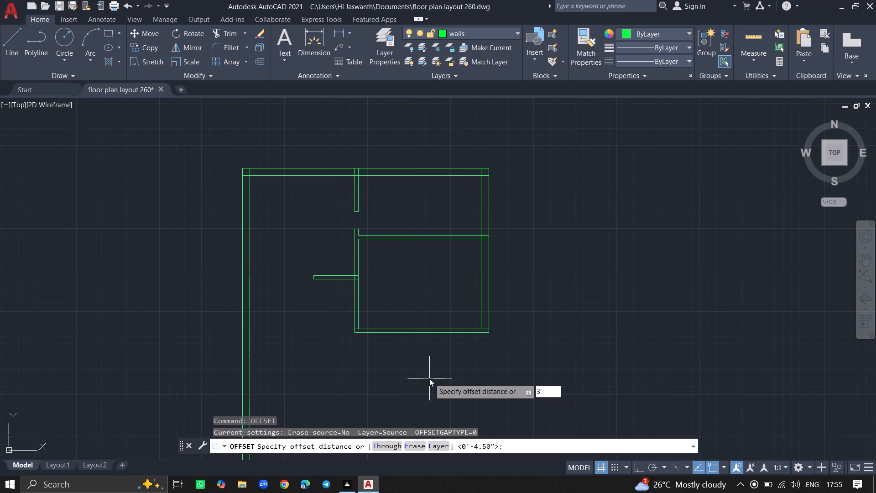
{"action": "key", "text": "9"}
{"action": "key", "text": "shift+quotedbl"}
{"action": "key", "text": "Return"}
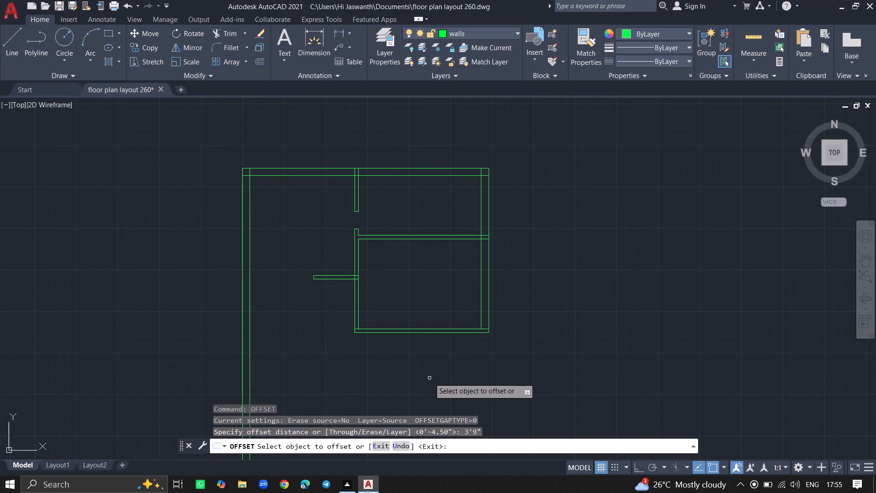
{"action": "left_click_drag", "start_coordinate": [421, 332], "coordinate": [421, 357]}
{"action": "left_click", "coordinate": [421, 357]}
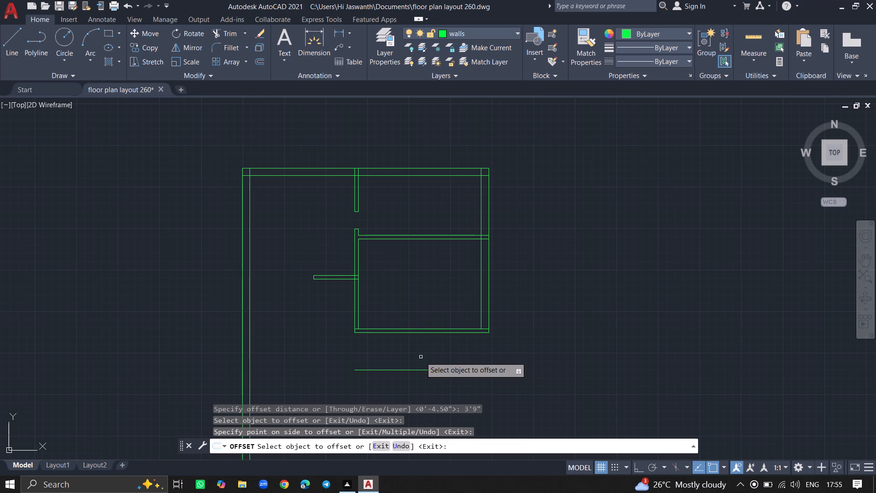
{"action": "key", "text": "Return"}
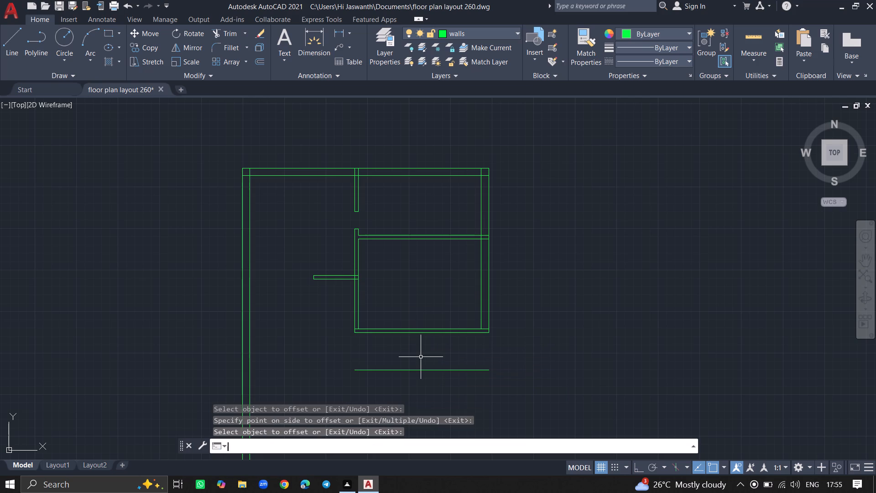
Extend both lines of the right exterior wall and both lines of the vertical partition down to the new bottom line.
{"action": "type", "text": "exte"}
{"action": "type", "text": "nd"}
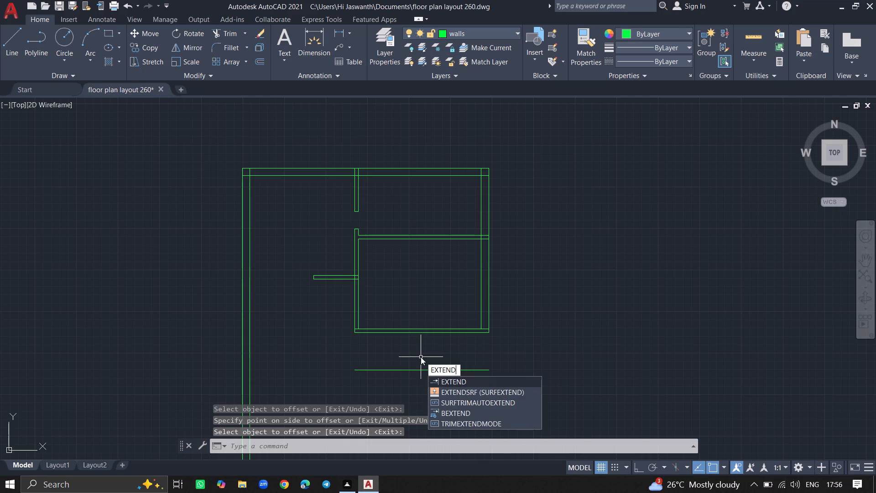
{"action": "key", "text": "Return"}
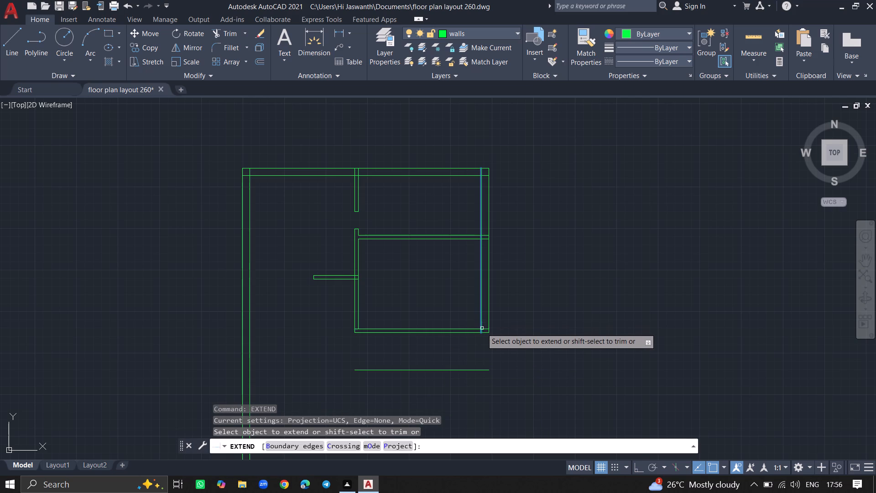
{"action": "scroll", "coordinate": [482, 331], "scroll_direction": "up", "scroll_amount": 4, "text": "ctrl"}
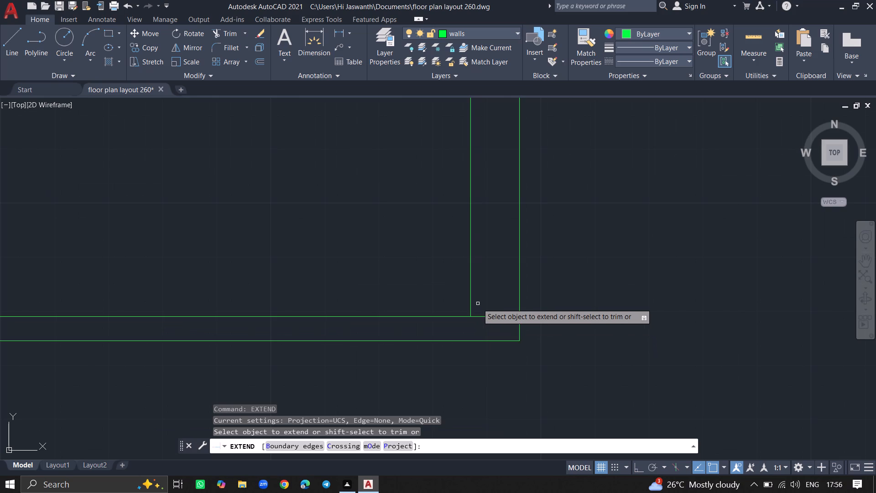
{"action": "left_click", "coordinate": [472, 295]}
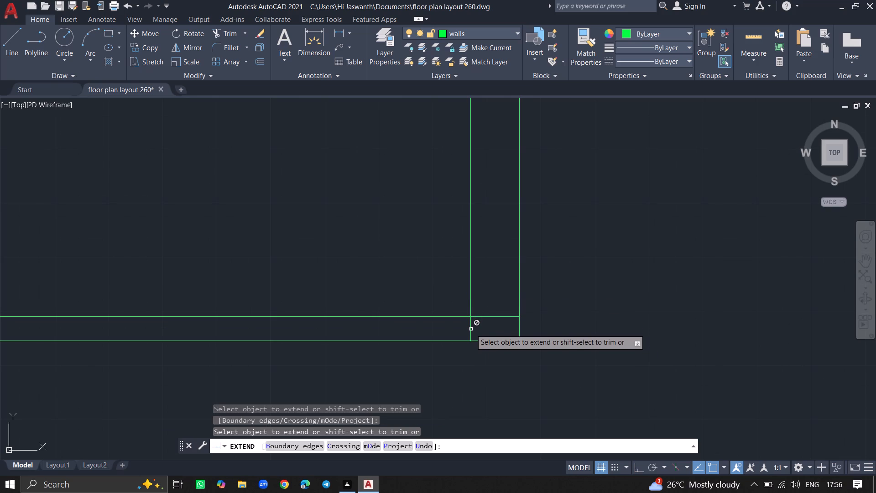
{"action": "scroll", "coordinate": [471, 329], "scroll_direction": "down", "scroll_amount": 3, "text": "ctrl"}
{"action": "left_click", "coordinate": [471, 329]}
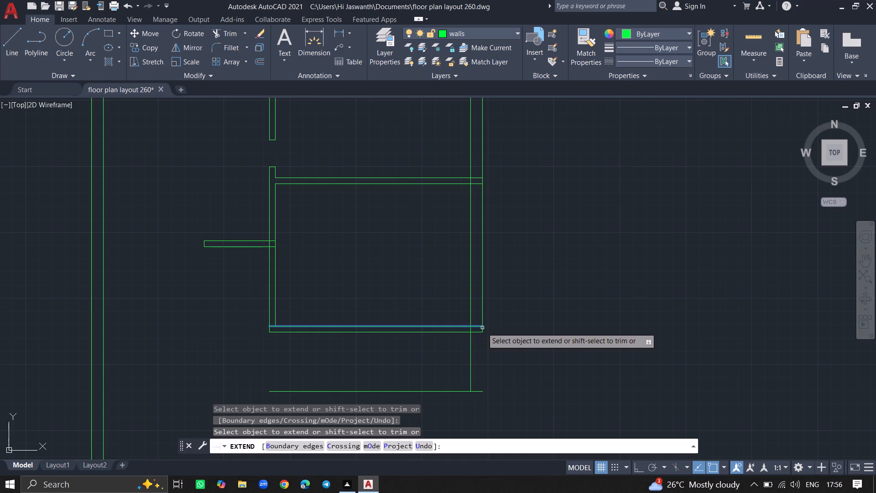
{"action": "left_click", "coordinate": [482, 328]}
{"action": "left_click", "coordinate": [484, 329]}
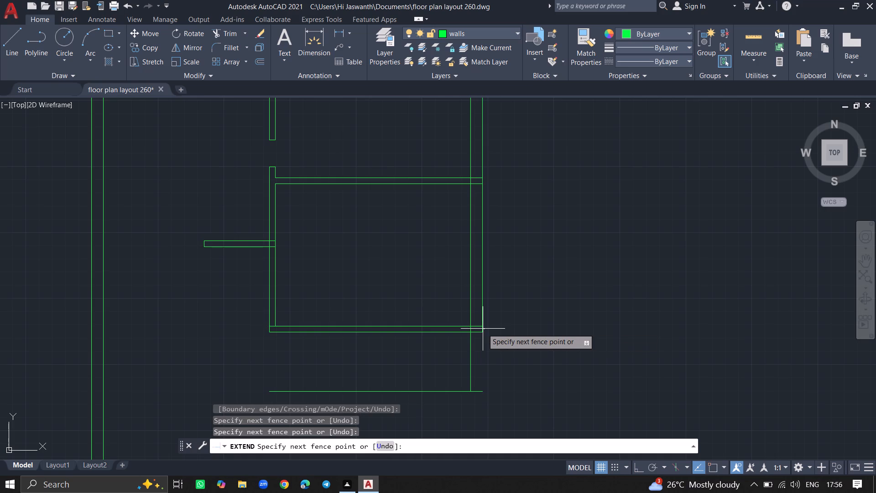
{"action": "left_click", "coordinate": [482, 328]}
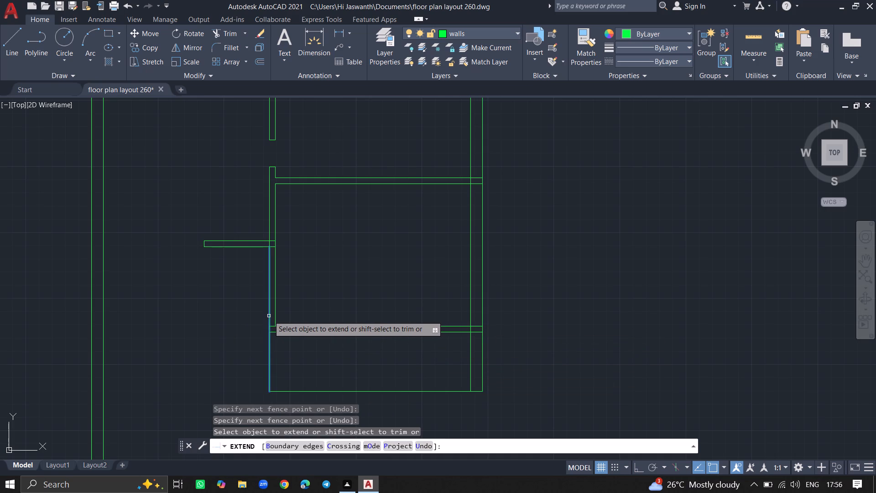
{"action": "left_click", "coordinate": [269, 316]}
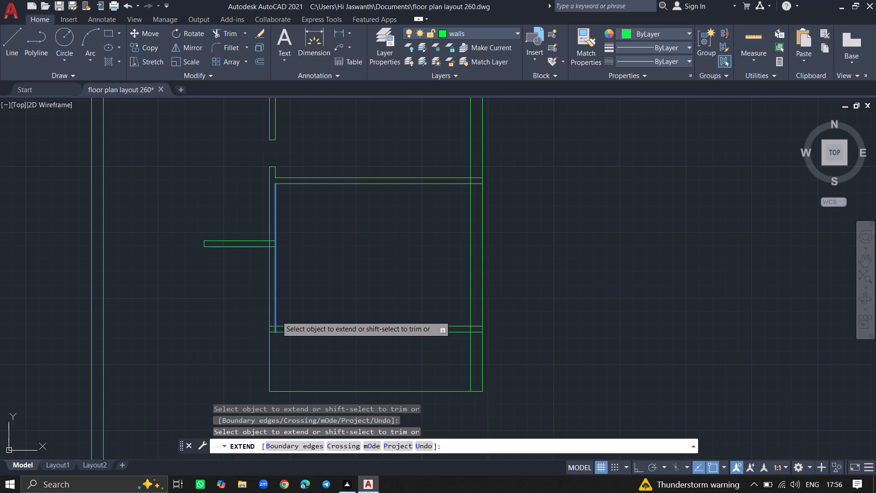
{"action": "left_click", "coordinate": [276, 316]}
{"action": "left_click", "coordinate": [274, 325]}
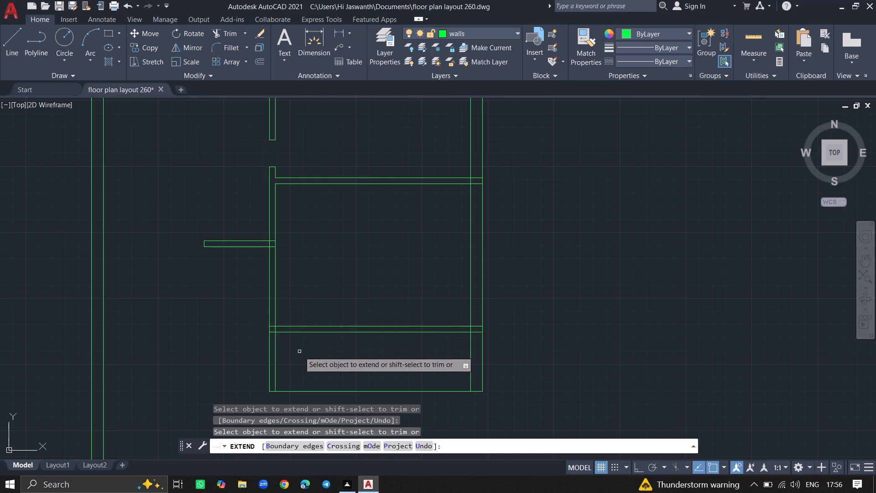
{"action": "key", "text": "Return"}
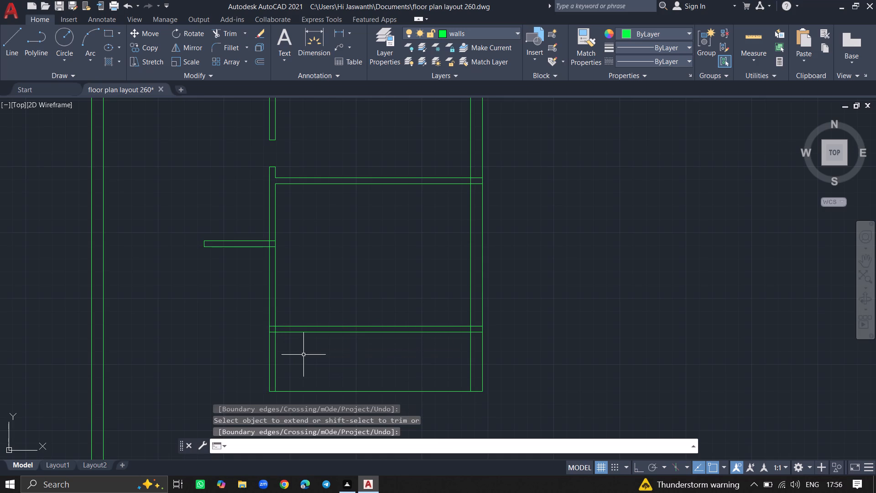
Offset the new bottom line 4.5" upward to give the bottom wall its thickness.
{"action": "scroll", "coordinate": [303, 355], "scroll_direction": "down", "scroll_amount": 2, "text": "ctrl"}
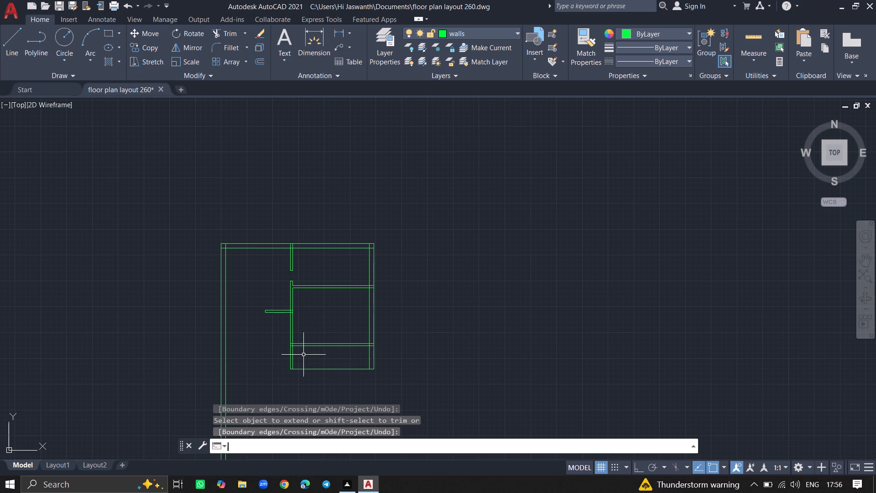
{"action": "type", "text": "offset"}
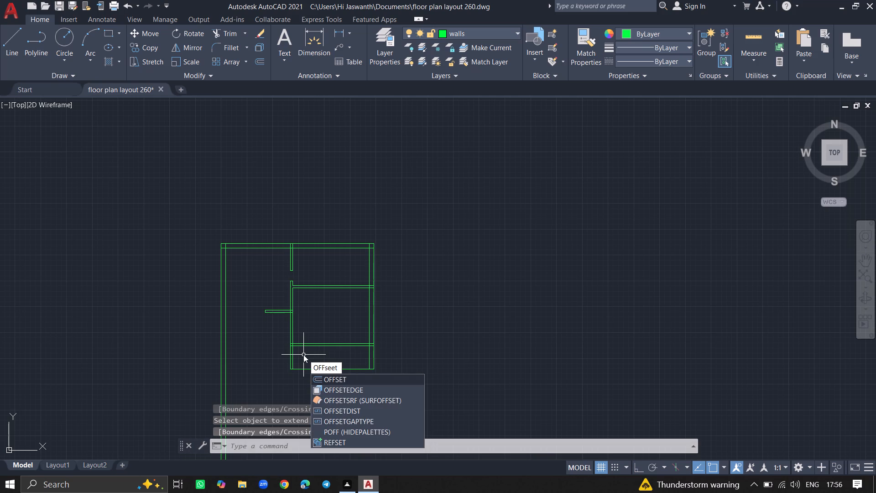
{"action": "key", "text": "Return"}
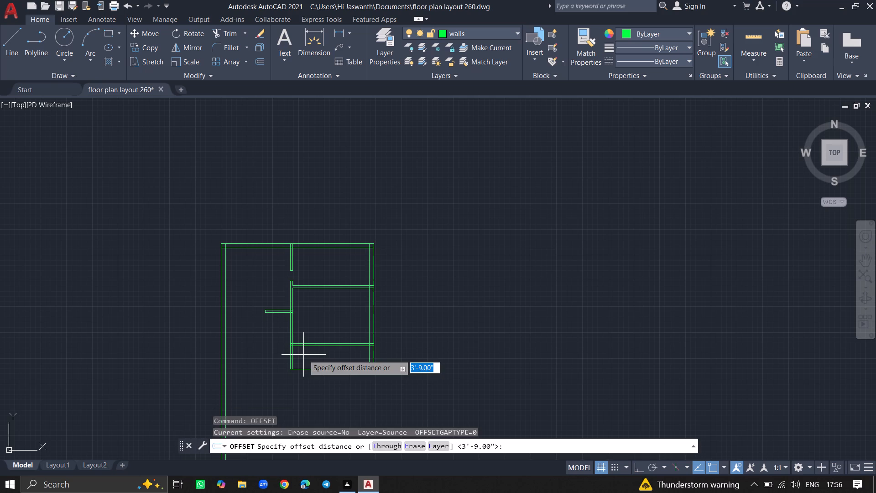
{"action": "key", "text": "4"}
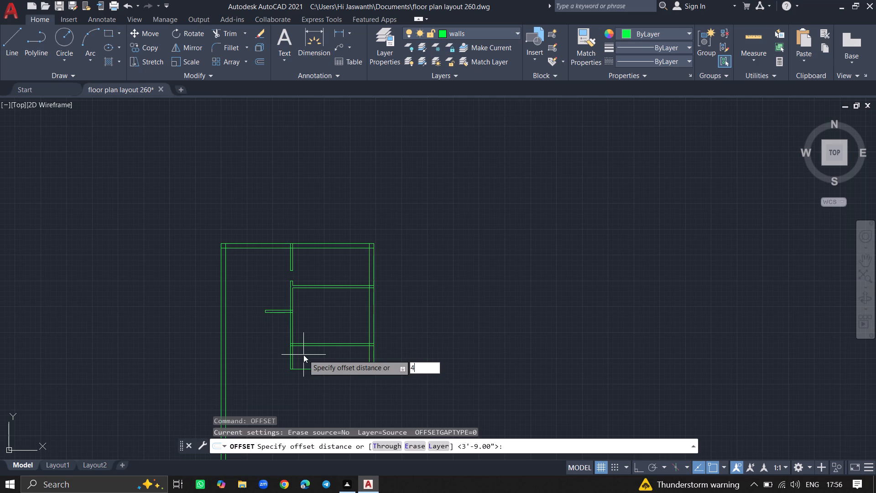
{"action": "type", "text": ".5"}
{"action": "key", "text": "shift+quotedbl"}
{"action": "key", "text": "Return"}
{"action": "scroll", "coordinate": [298, 376], "scroll_direction": "up", "scroll_amount": 3, "text": "ctrl"}
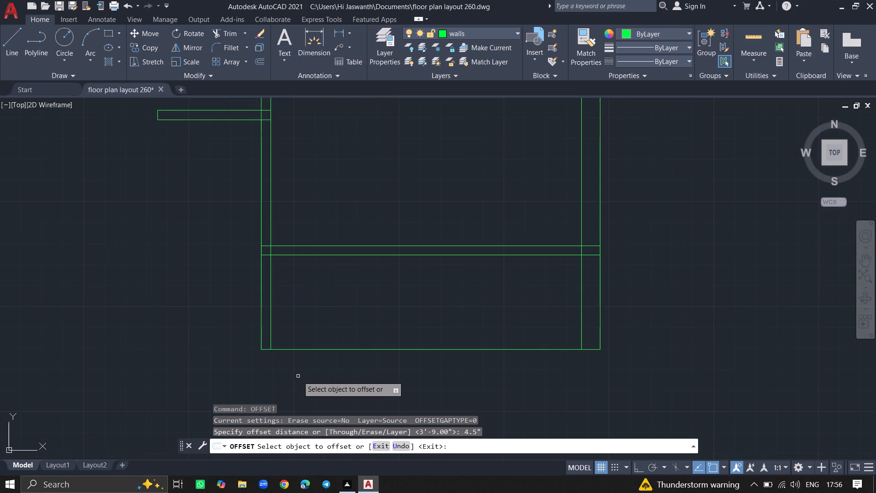
{"action": "left_click", "coordinate": [314, 349]}
{"action": "left_click", "coordinate": [316, 341]}
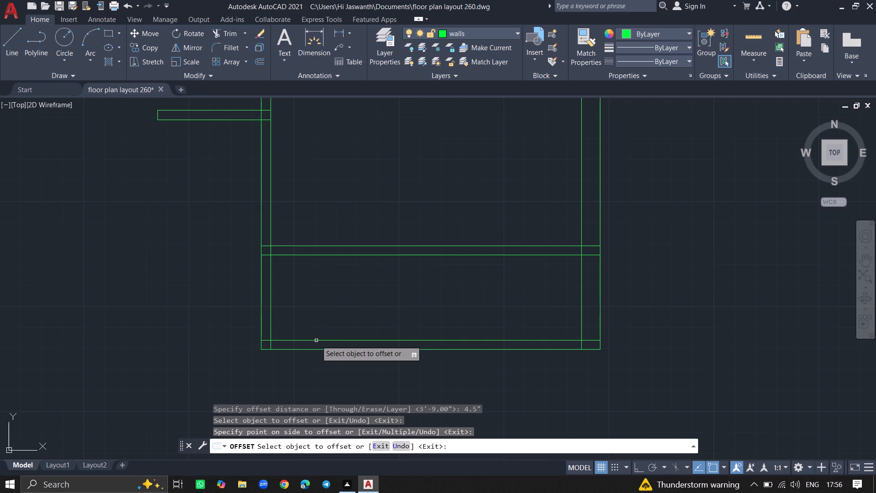
{"action": "key", "text": "Escape"}
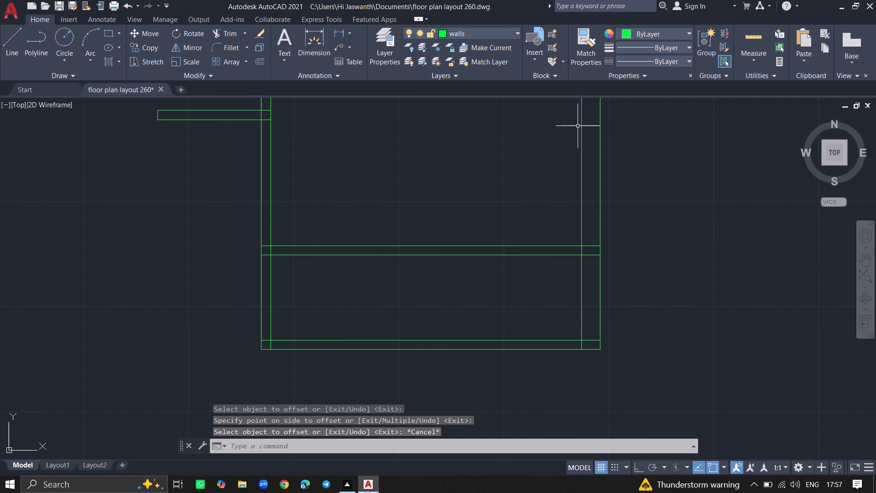
Measure the inside width and depth of the narrow space below the lower-right room.
{"action": "left_click", "coordinate": [751, 42]}
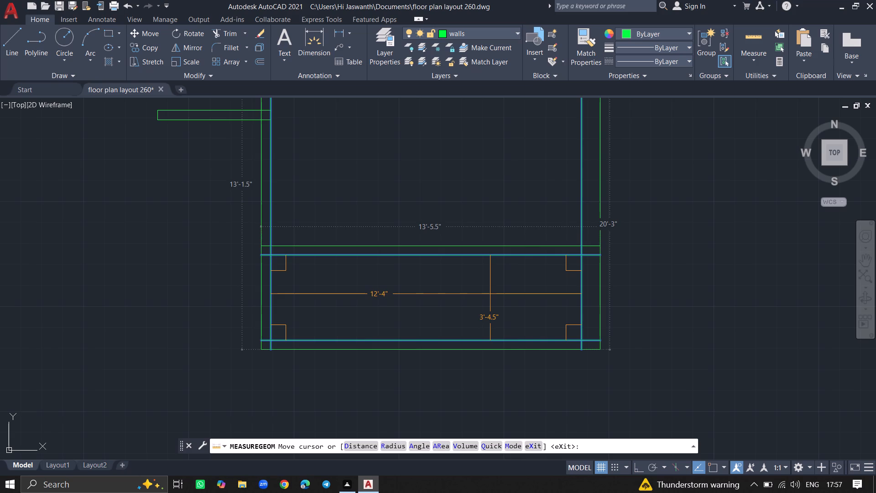
{"action": "key", "text": "Escape"}
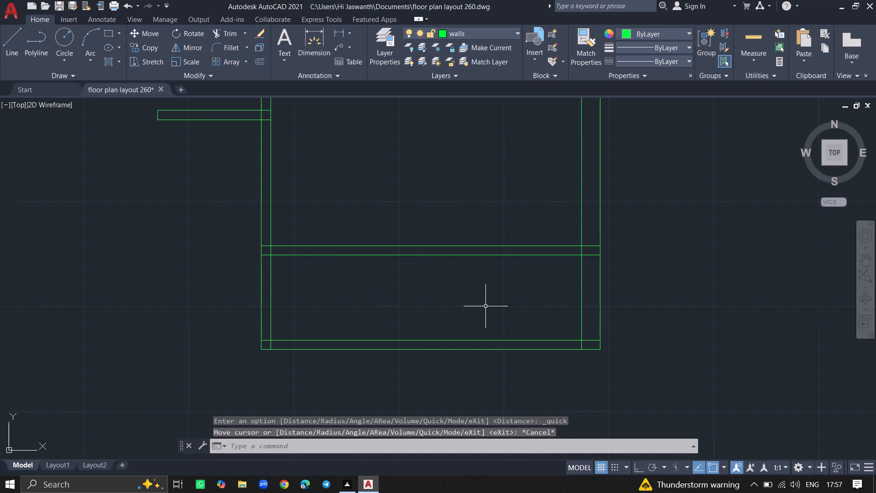
Replace the bottom wall's upper line by erasing it and offsetting the remaining bottom line 4.5" downward.
{"action": "left_click", "coordinate": [477, 341]}
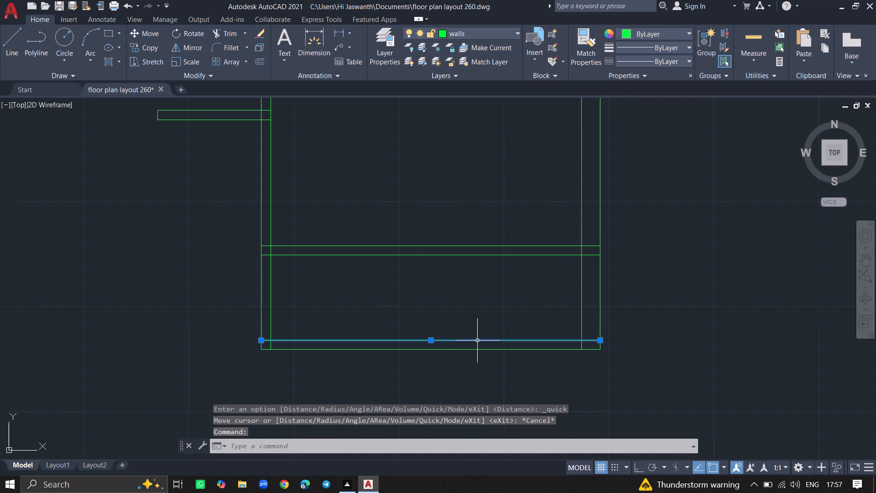
{"action": "key", "text": "Delete"}
{"action": "type", "text": "off"}
{"action": "key", "text": "Return"}
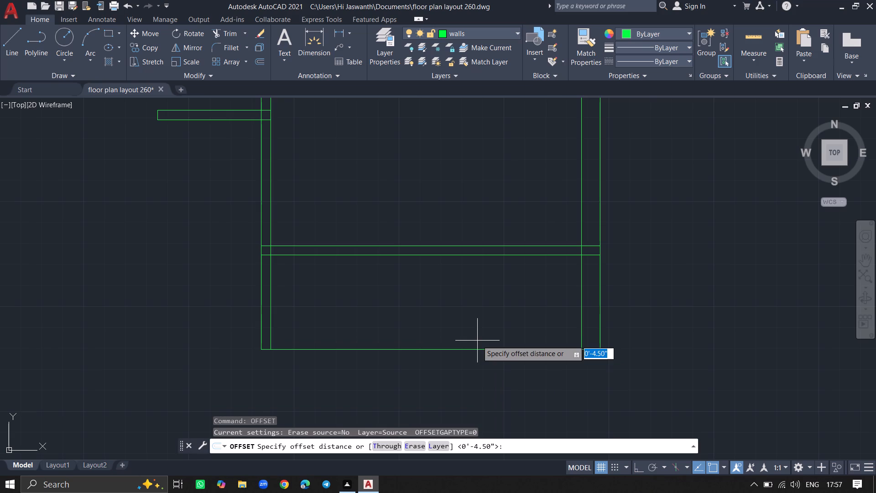
{"action": "key", "text": "Return"}
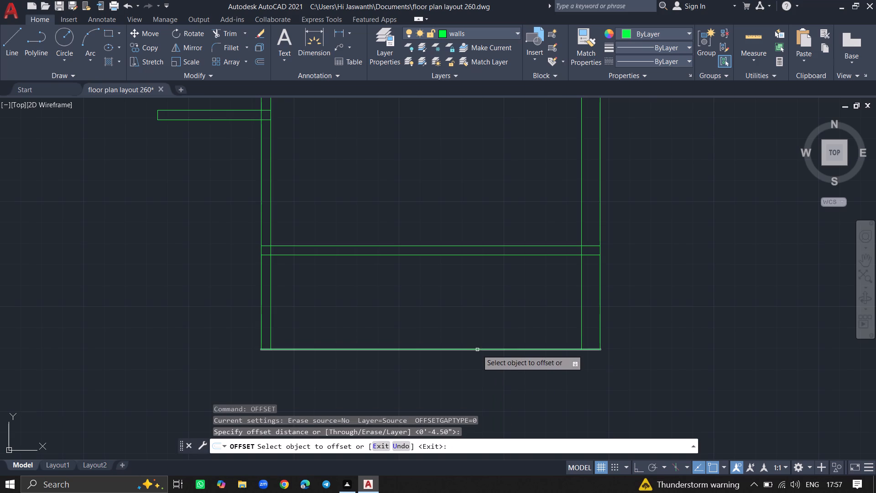
{"action": "left_click", "coordinate": [477, 349]}
{"action": "left_click", "coordinate": [477, 365]}
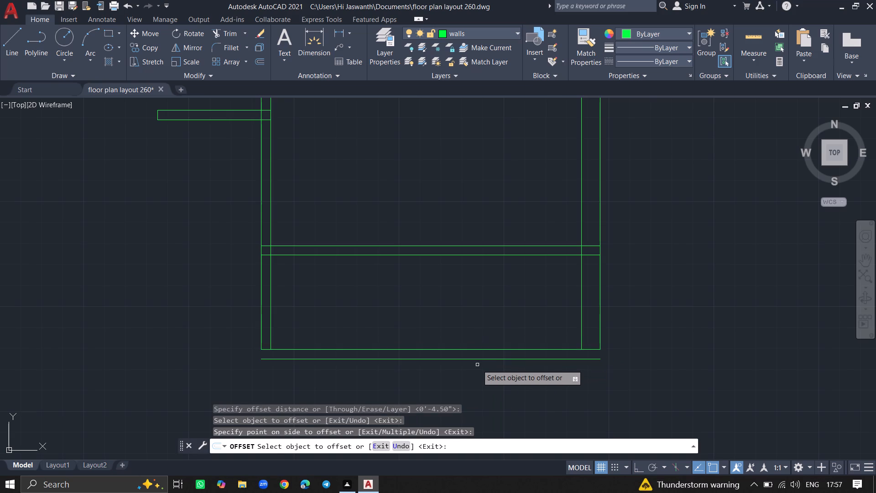
{"action": "key", "text": "Return"}
Extend both lines of the vertical partition and both lines of the right exterior wall down to the new bottom line.
{"action": "type", "text": "extend"}
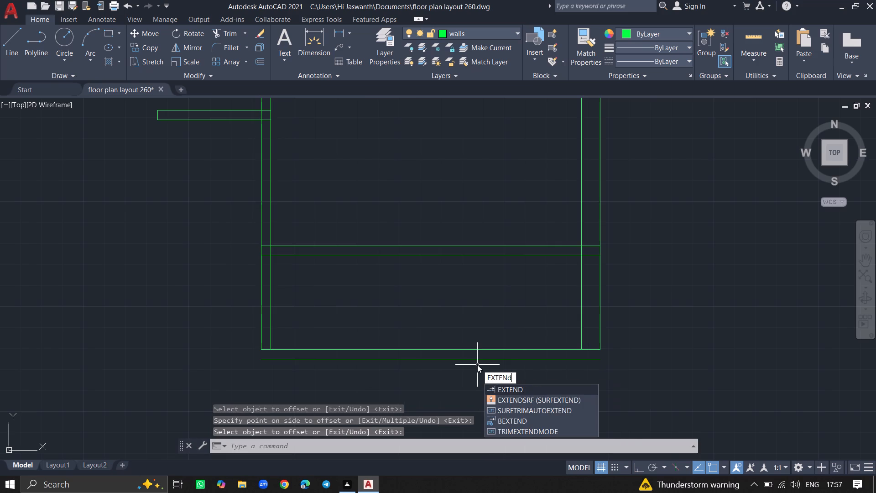
{"action": "key", "text": "Return"}
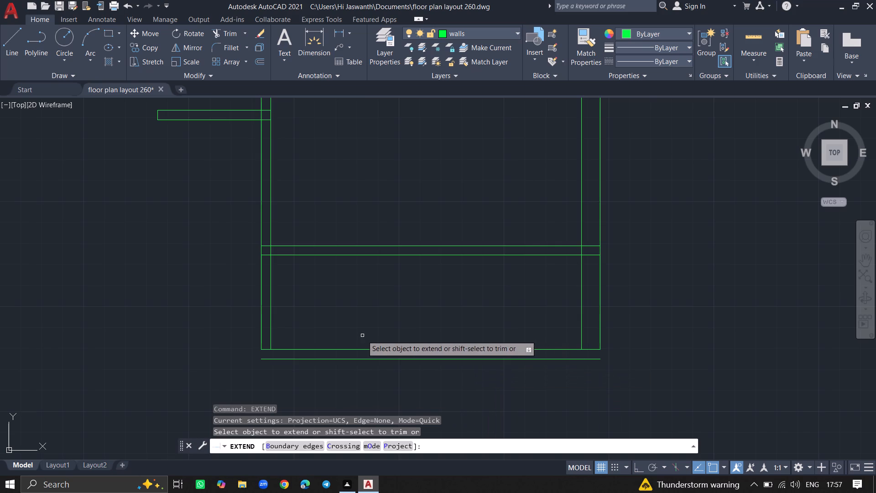
{"action": "left_click", "coordinate": [272, 332]}
{"action": "left_click", "coordinate": [261, 332]}
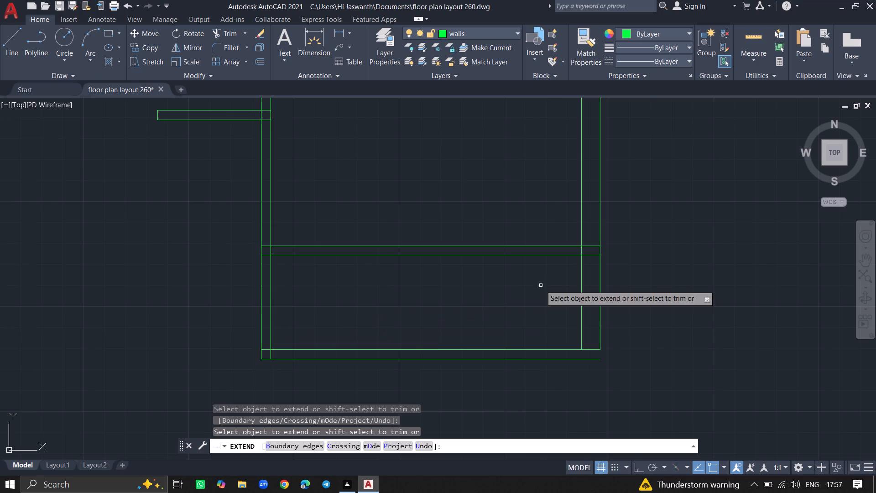
{"action": "left_click", "coordinate": [582, 299]}
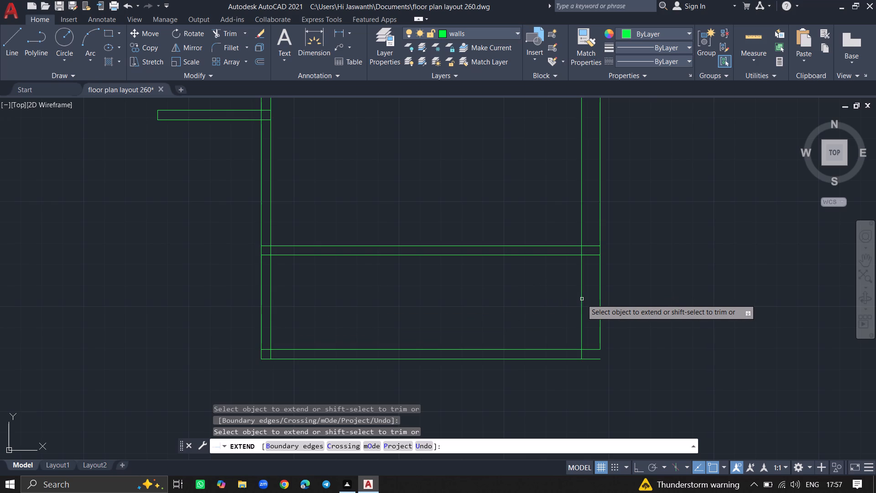
{"action": "left_click", "coordinate": [599, 301]}
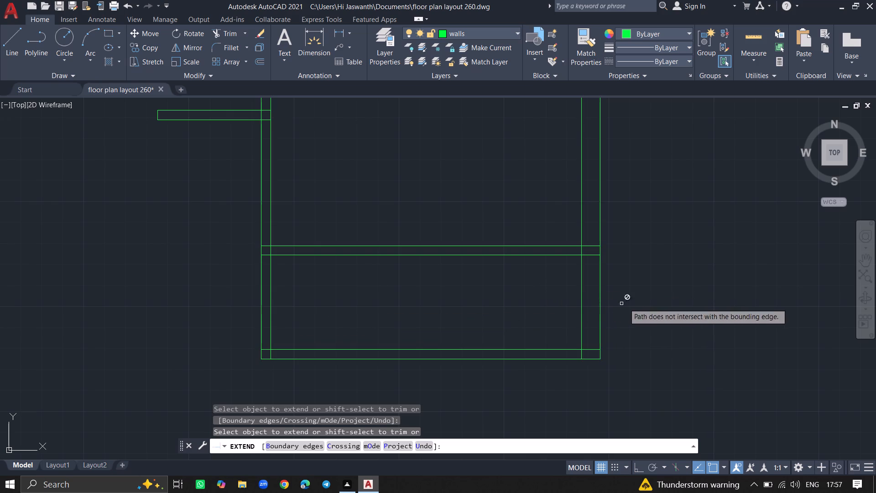
{"action": "key", "text": "Return"}
Offset the right-hand line of the long vertical partition 6' to the right, across the lower-right room and the narrow space.
{"action": "scroll", "coordinate": [633, 304], "scroll_direction": "down", "scroll_amount": 3, "text": "ctrl"}
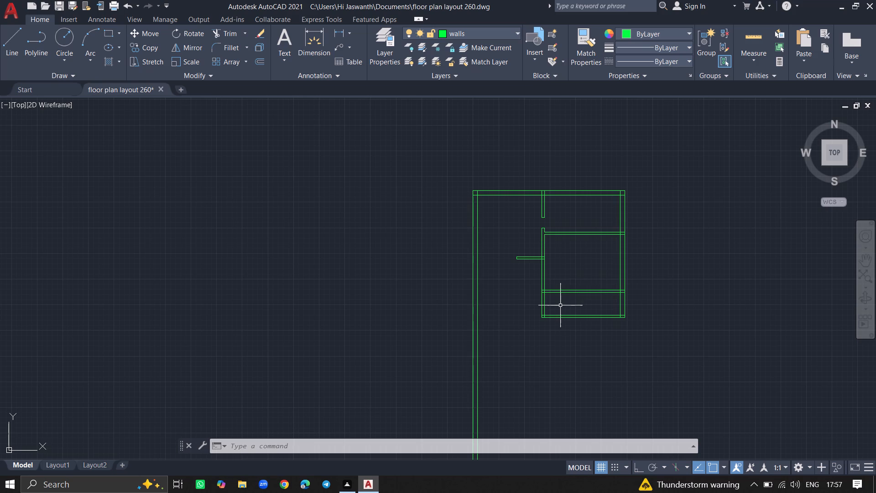
{"action": "scroll", "coordinate": [559, 306], "scroll_direction": "up", "scroll_amount": 2, "text": "ctrl"}
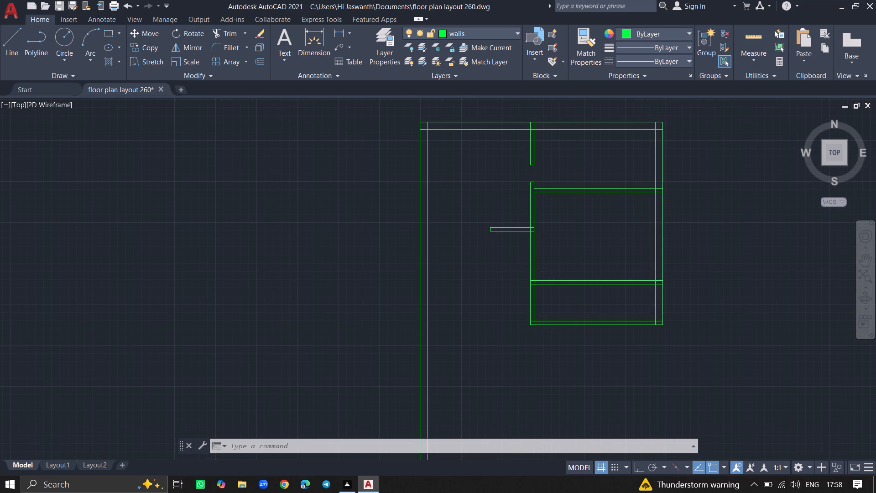
{"action": "type", "text": "offset"}
{"action": "key", "text": "Return"}
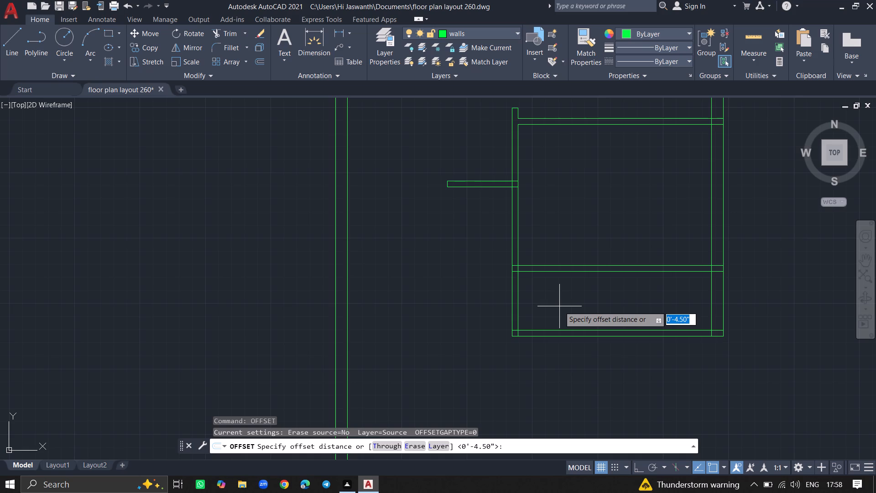
{"action": "type", "text": "6'"}
{"action": "key", "text": "Return"}
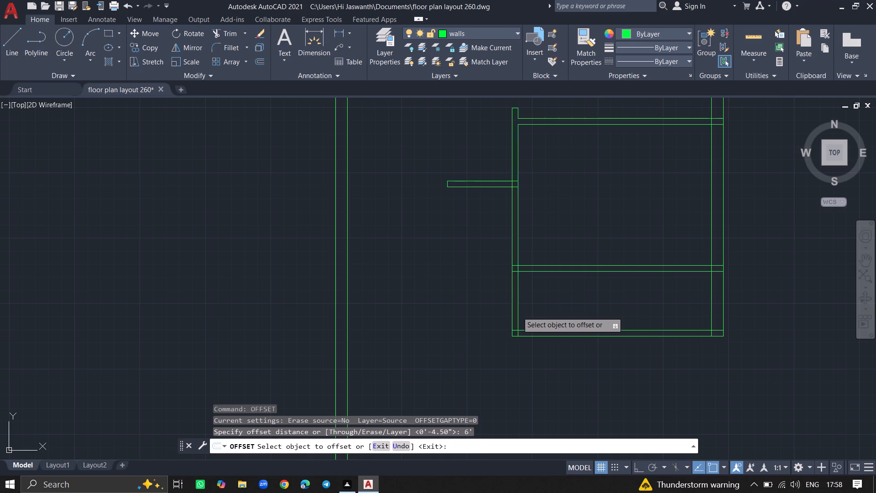
{"action": "left_click", "coordinate": [517, 312]}
{"action": "left_click", "coordinate": [560, 312]}
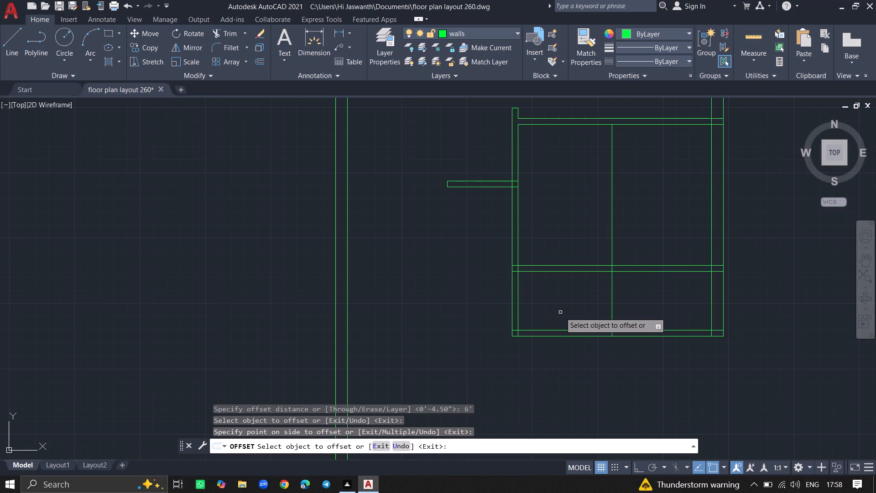
{"action": "key", "text": "Return"}
Offset the new vertical dividing line 4.5" to the right to give the dividing wall its thickness.
{"action": "type", "text": "off"}
{"action": "key", "text": "Return"}
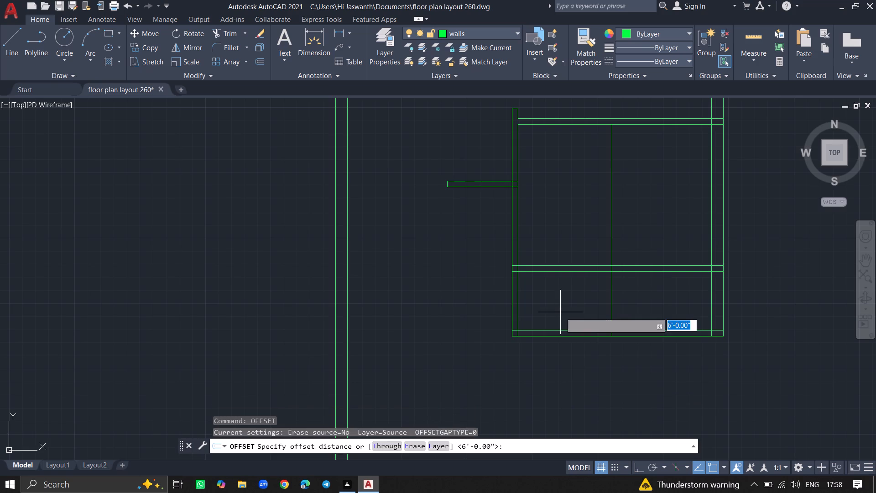
{"action": "type", "text": "4."}
{"action": "type", "text": "5\""}
{"action": "key", "text": "Return"}
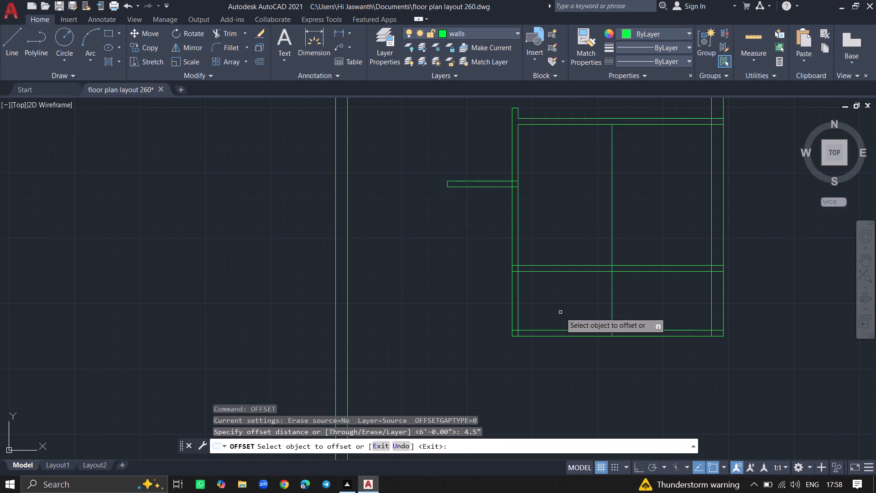
{"action": "left_click", "coordinate": [612, 296]}
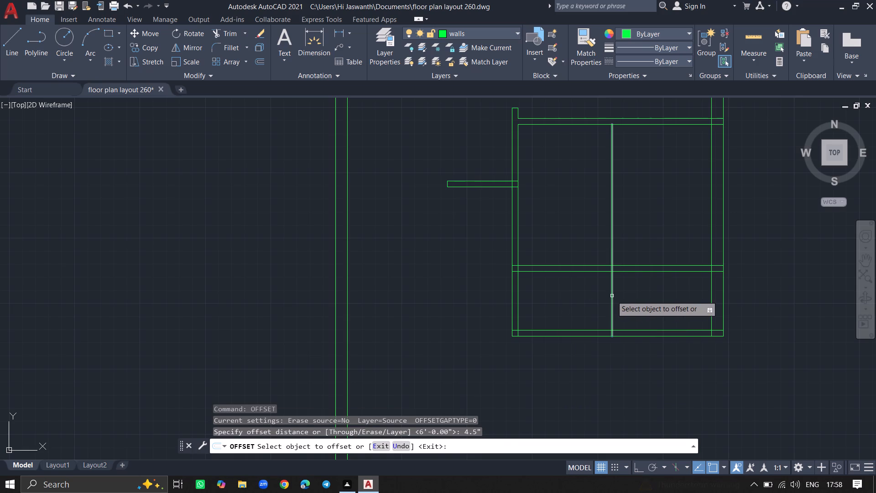
{"action": "left_click", "coordinate": [634, 296]}
{"action": "key", "text": "Return"}
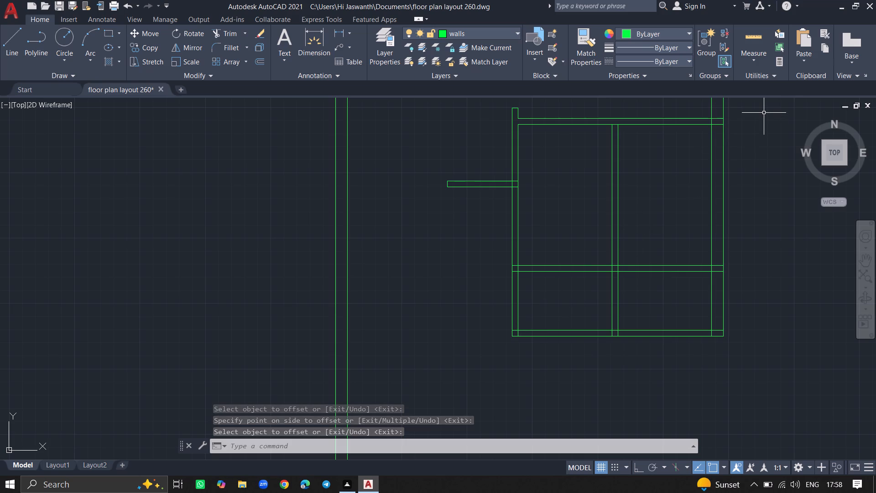
Measure the inside width and depth of the narrow space's compartment right of the new dividing wall.
{"action": "left_click", "coordinate": [756, 42]}
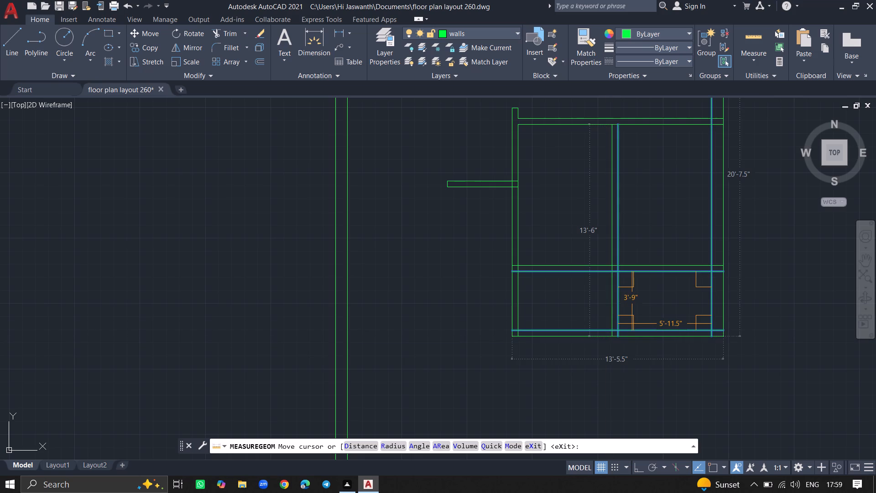
{"action": "key", "text": "Escape"}
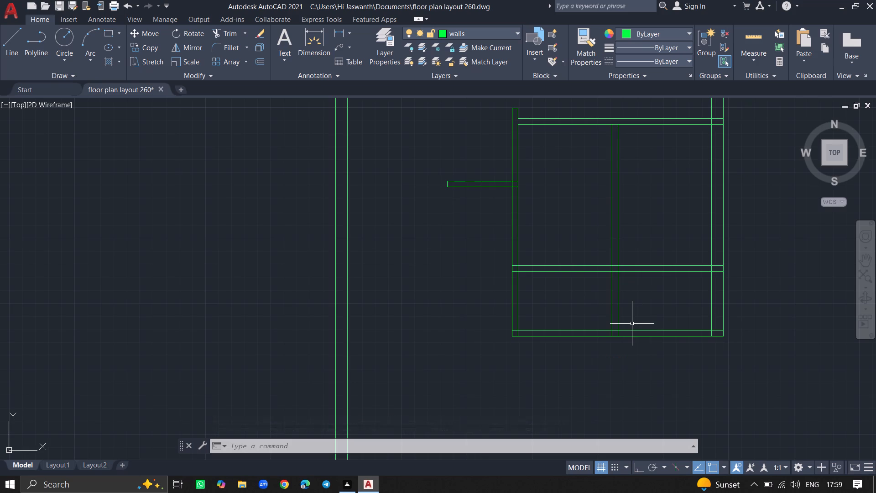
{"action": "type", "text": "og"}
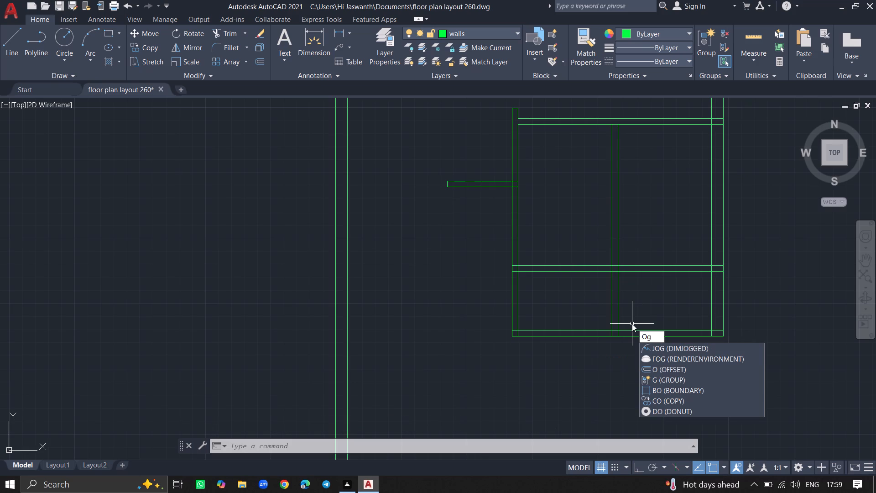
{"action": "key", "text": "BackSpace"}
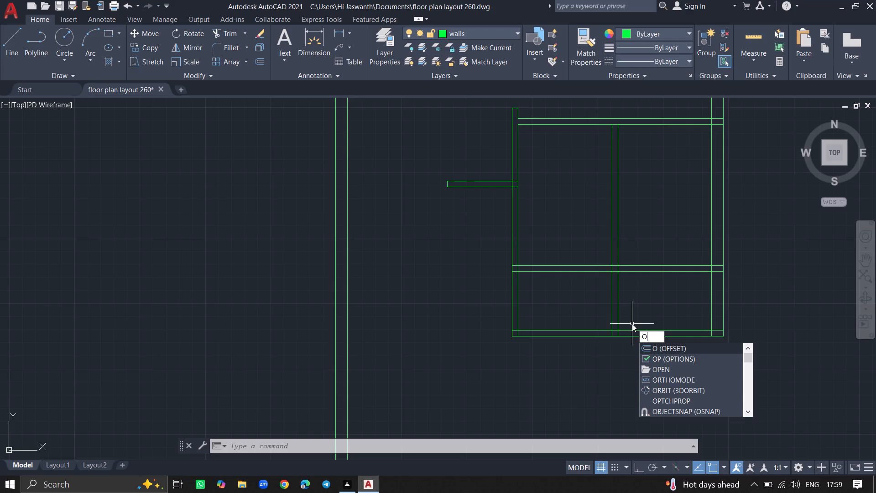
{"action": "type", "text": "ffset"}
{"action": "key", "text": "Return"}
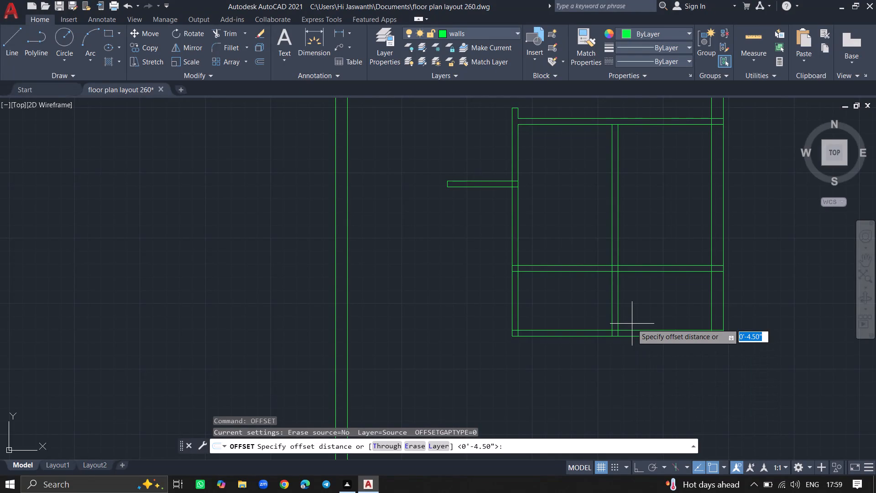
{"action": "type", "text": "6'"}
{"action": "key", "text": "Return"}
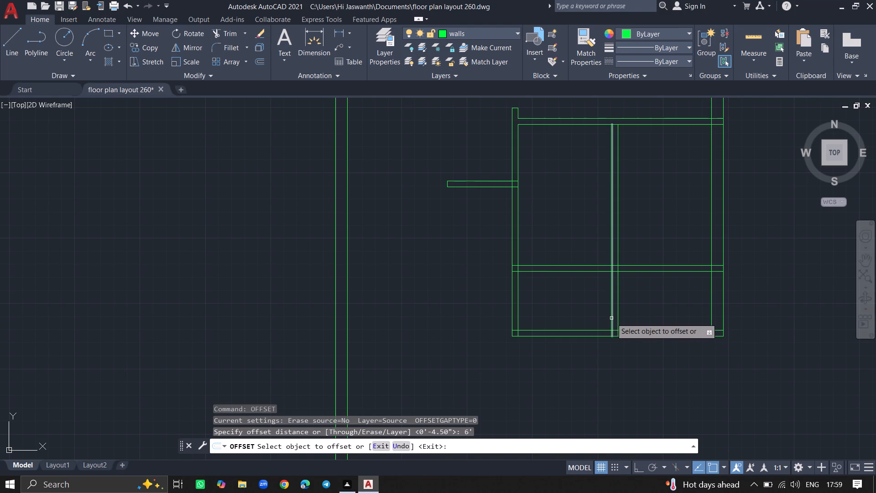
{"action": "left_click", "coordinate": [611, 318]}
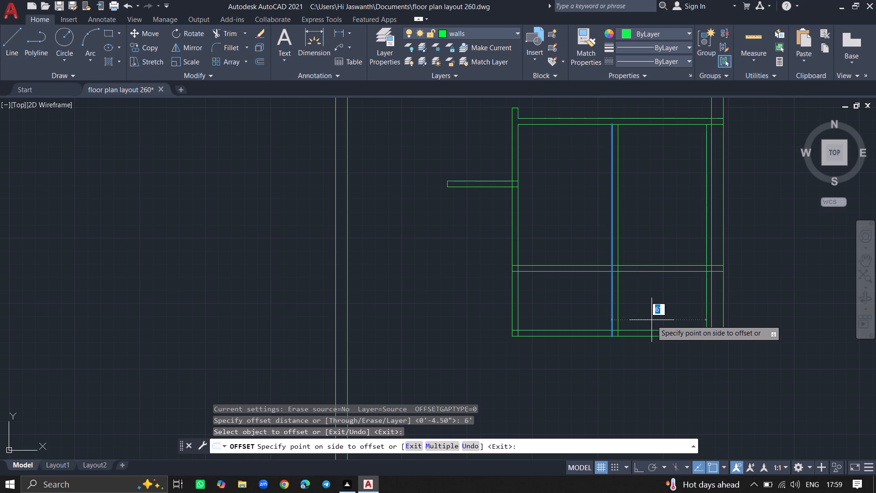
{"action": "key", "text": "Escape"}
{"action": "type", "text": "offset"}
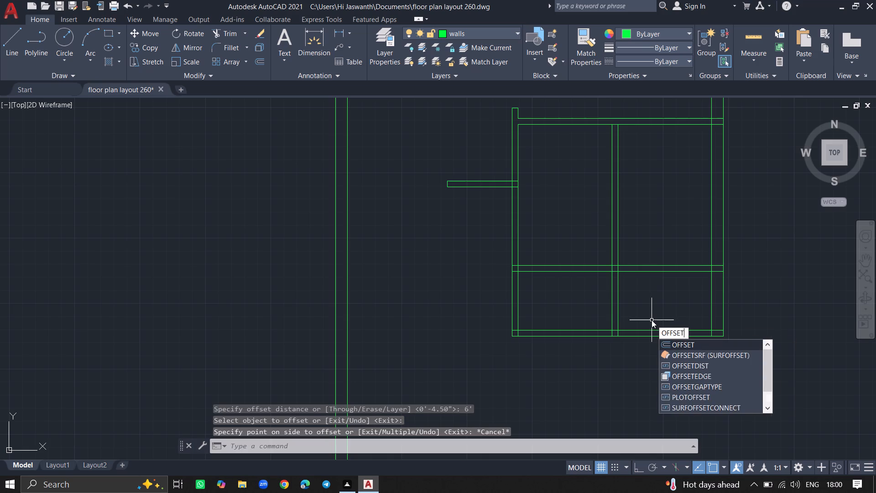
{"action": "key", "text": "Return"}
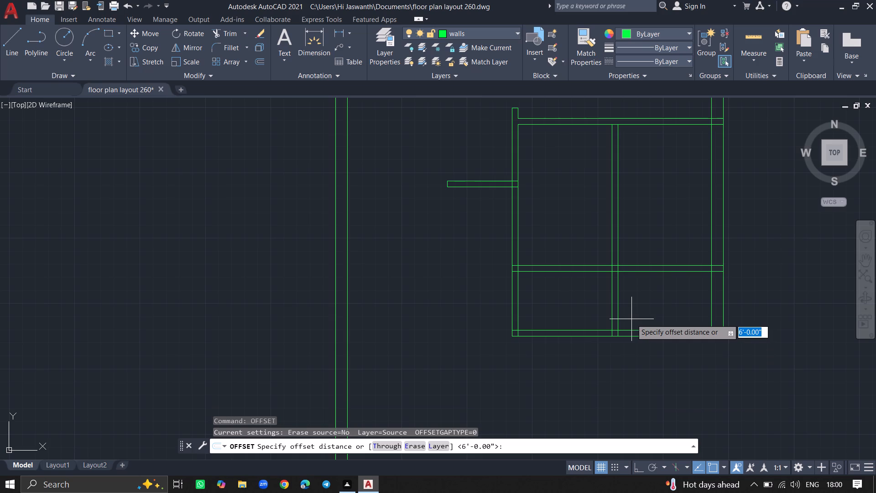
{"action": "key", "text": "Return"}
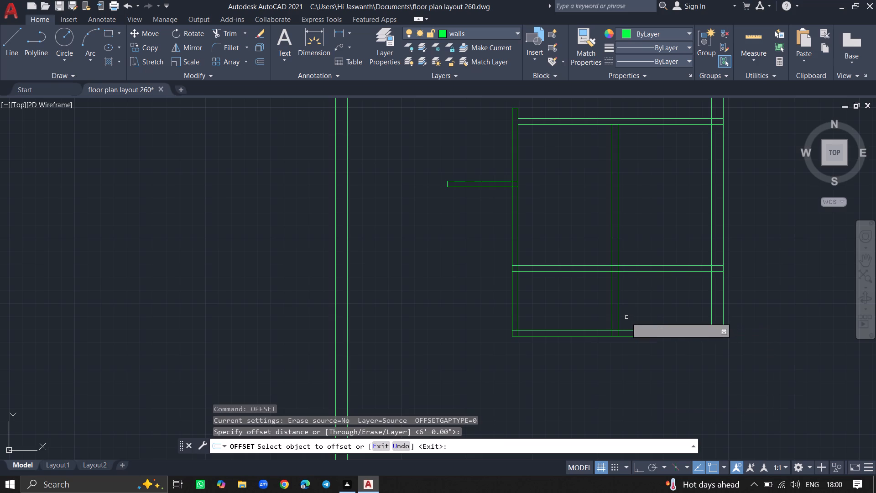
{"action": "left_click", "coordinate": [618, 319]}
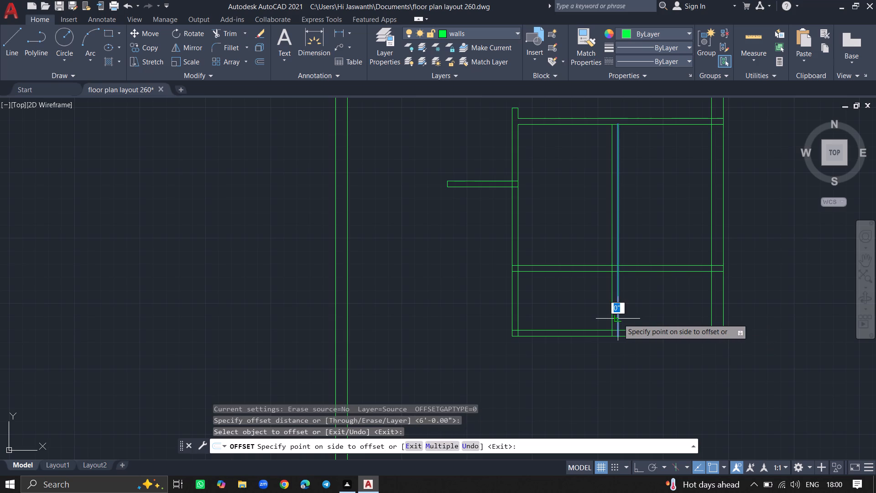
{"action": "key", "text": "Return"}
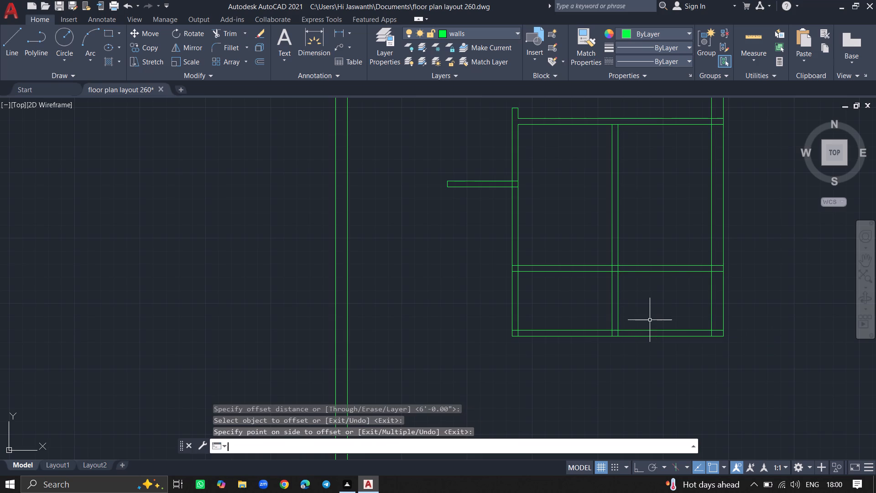
Save the floor plan drawing.
{"action": "scroll", "coordinate": [655, 278], "scroll_direction": "down", "scroll_amount": 2, "text": "ctrl"}
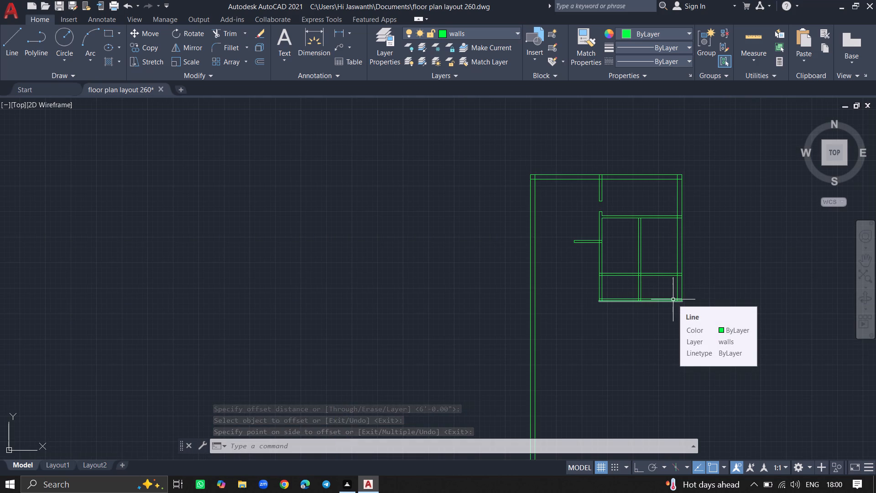
{"action": "key", "text": "ctrl+s"}
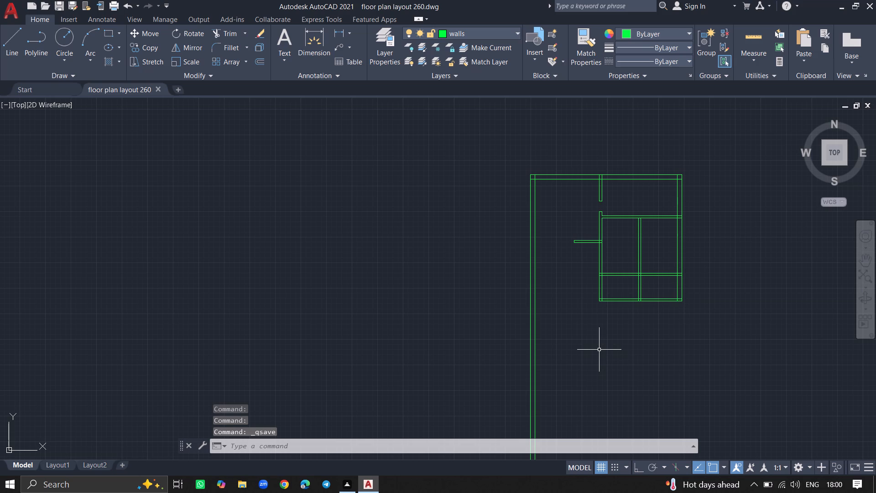
{"action": "key", "text": "ctrl+s"}
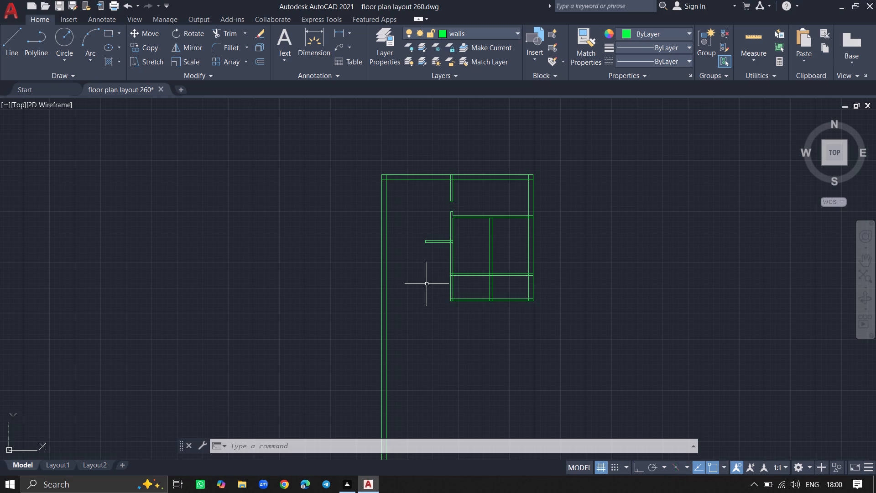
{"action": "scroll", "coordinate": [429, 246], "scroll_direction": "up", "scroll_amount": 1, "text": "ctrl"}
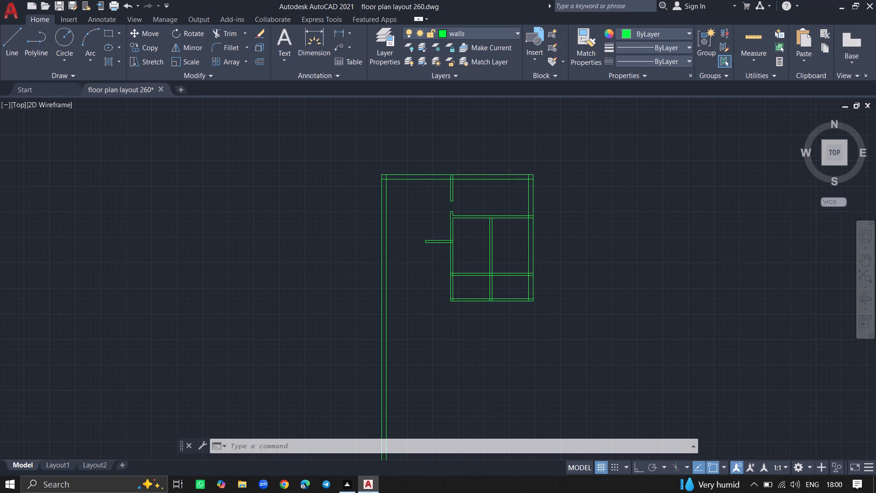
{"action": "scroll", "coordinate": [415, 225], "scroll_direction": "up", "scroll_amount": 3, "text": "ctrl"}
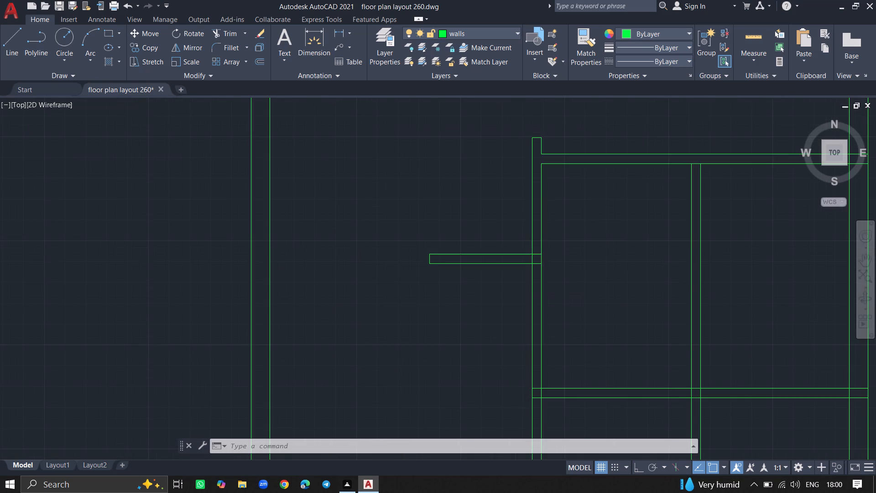
Erase the short end line closing the free end of the horizontal partition stub in the left room.
{"action": "left_click", "coordinate": [437, 279]}
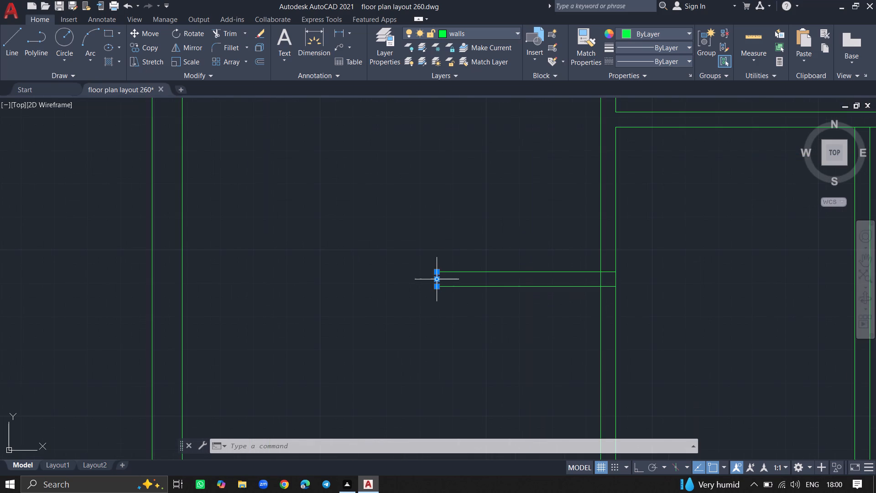
{"action": "key", "text": "Delete"}
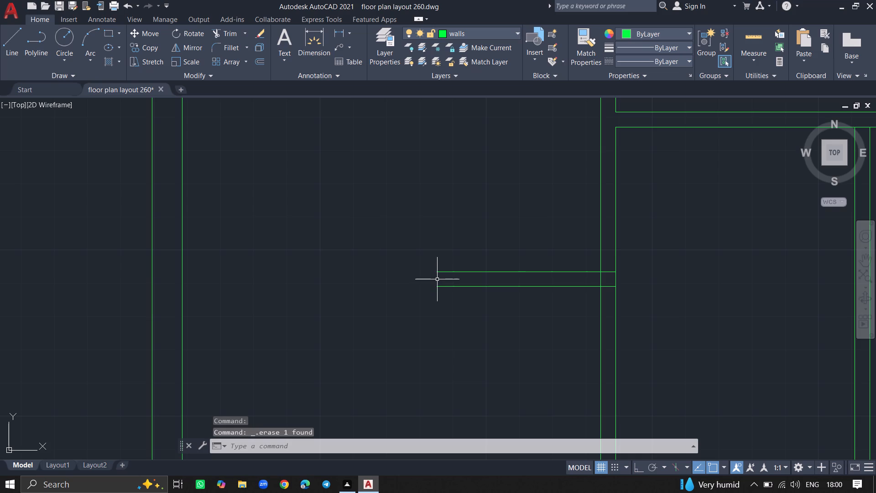
Extend both lines of the horizontal partition stub across the left room to the outer line of the left exterior wall.
{"action": "type", "text": "ex"}
{"action": "key", "text": "Return"}
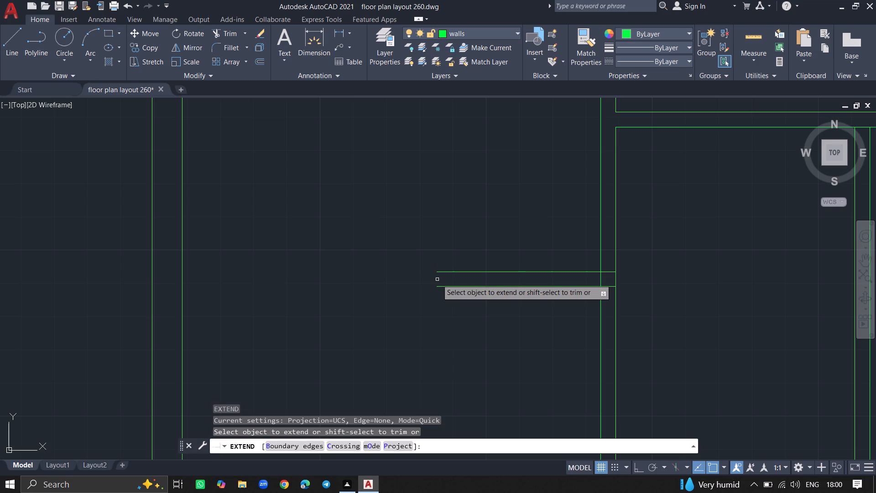
{"action": "left_click", "coordinate": [443, 270]}
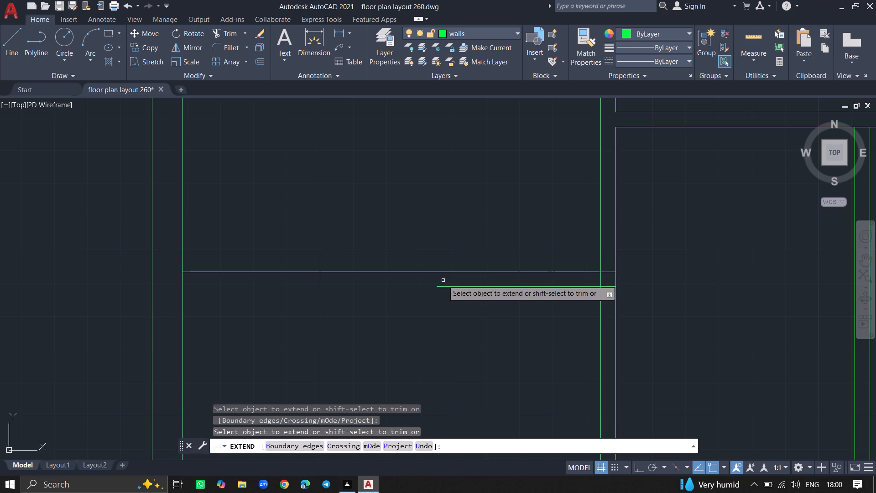
{"action": "left_click", "coordinate": [445, 287]}
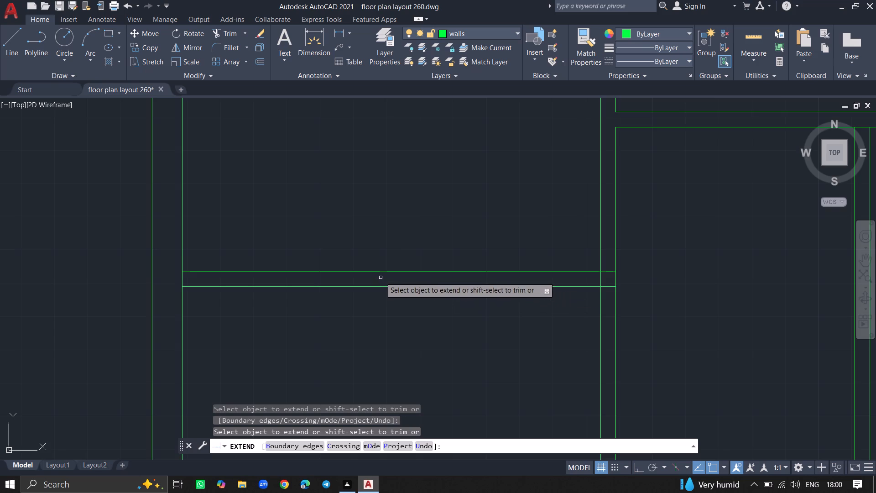
{"action": "left_click", "coordinate": [379, 273]}
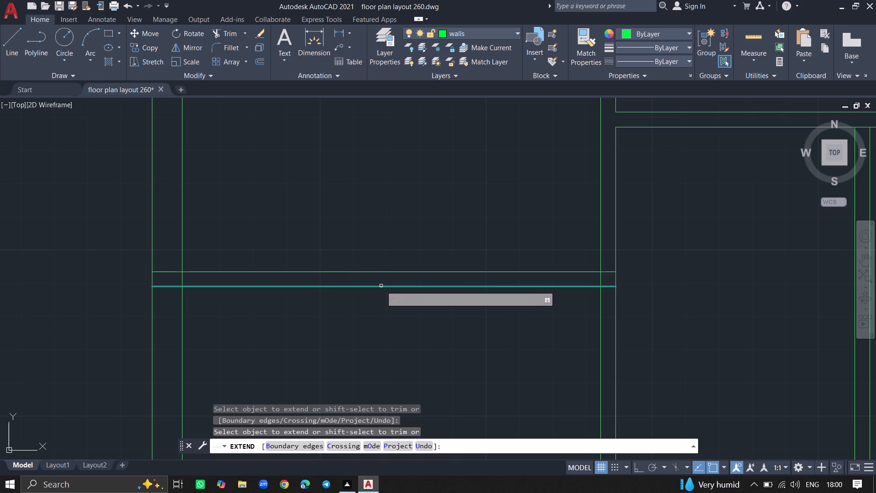
{"action": "left_click", "coordinate": [381, 288]}
{"action": "key", "text": "Return"}
Offset the lower line of the extended left-room partition 13' downward.
{"action": "scroll", "coordinate": [381, 288], "scroll_direction": "down", "scroll_amount": 2, "text": "ctrl"}
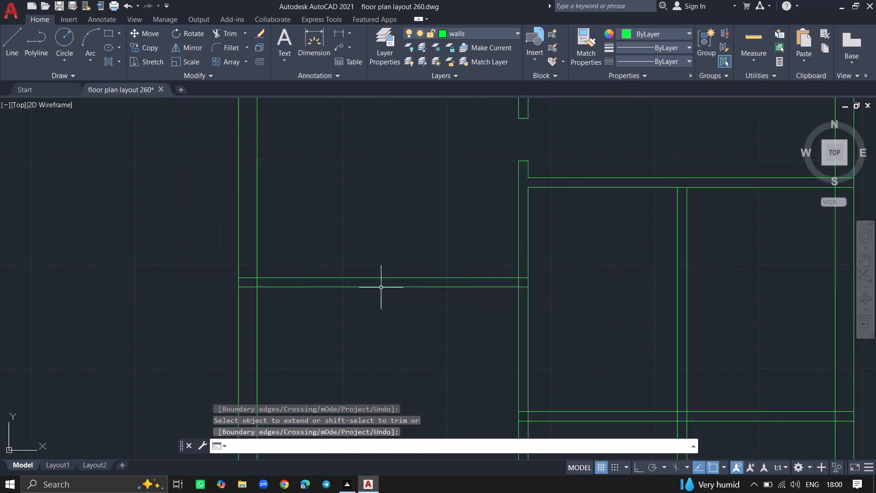
{"action": "scroll", "coordinate": [381, 320], "scroll_direction": "down", "scroll_amount": 2, "text": "ctrl"}
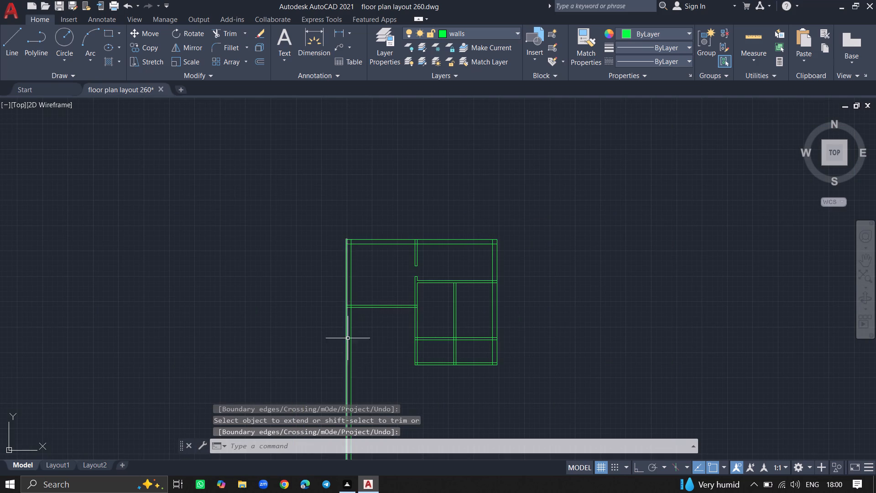
{"action": "scroll", "coordinate": [368, 356], "scroll_direction": "up", "scroll_amount": 6, "text": "ctrl"}
{"action": "scroll", "coordinate": [368, 356], "scroll_direction": "down", "scroll_amount": 3, "text": "ctrl"}
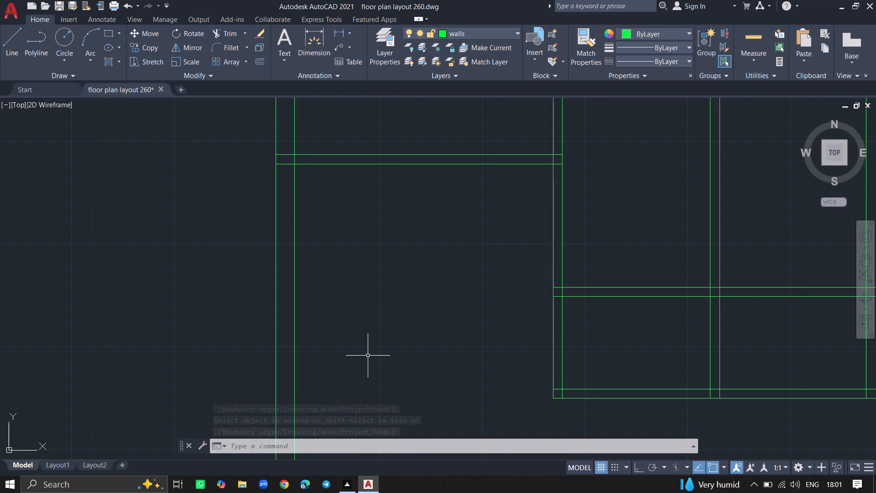
{"action": "type", "text": "of"}
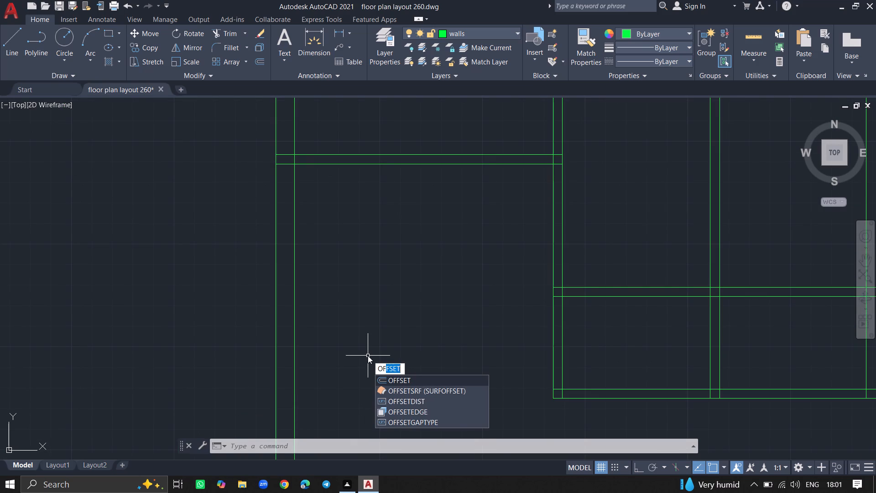
{"action": "type", "text": "set"}
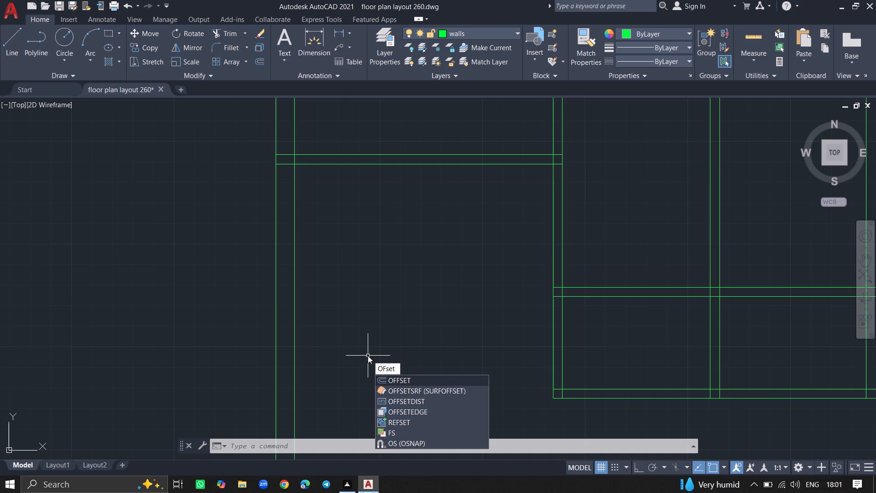
{"action": "key", "text": "Return"}
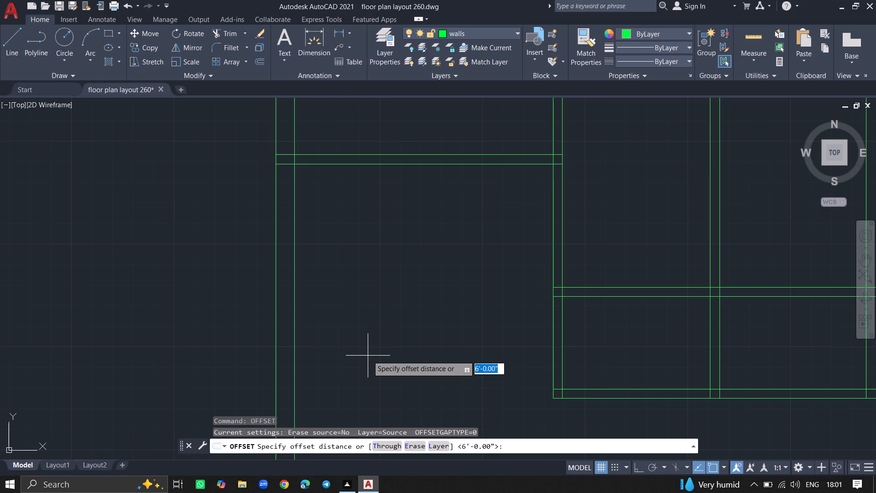
{"action": "type", "text": "13"}
{"action": "key", "text": "apostrophe"}
{"action": "key", "text": "Return"}
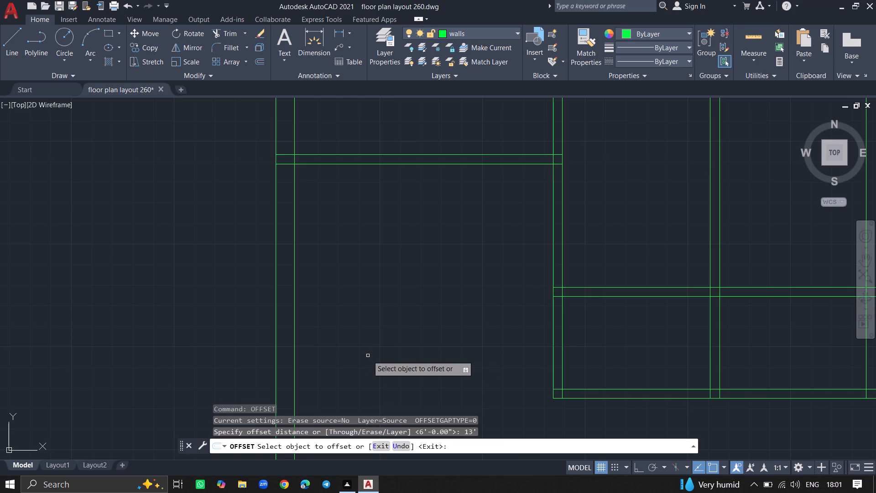
{"action": "left_click", "coordinate": [396, 164]}
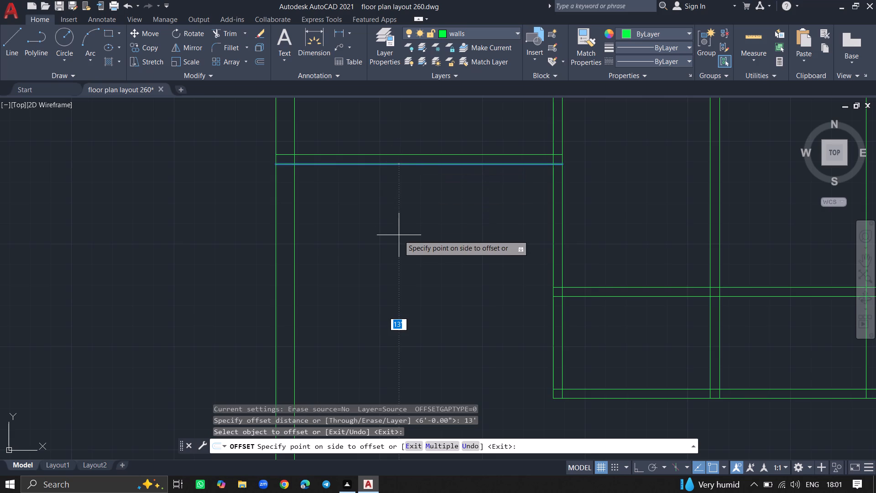
{"action": "left_click", "coordinate": [399, 235]}
{"action": "scroll", "coordinate": [399, 235], "scroll_direction": "down", "scroll_amount": 2, "text": "ctrl"}
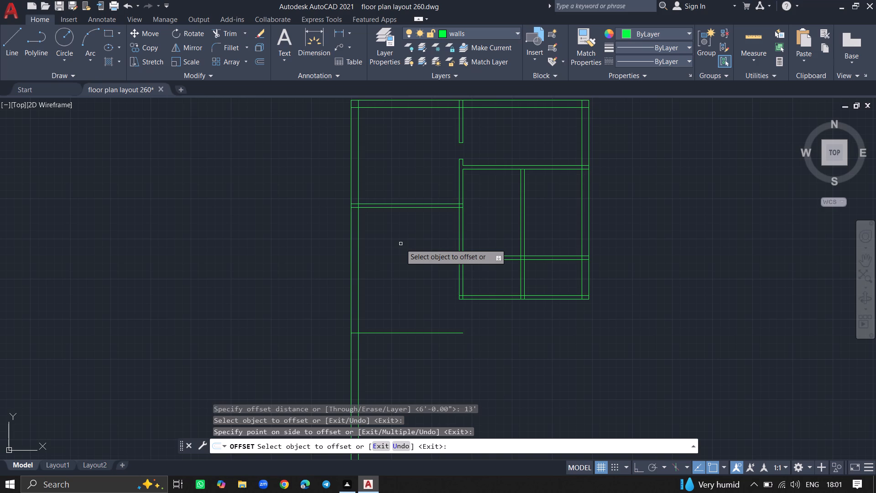
{"action": "key", "text": "Return"}
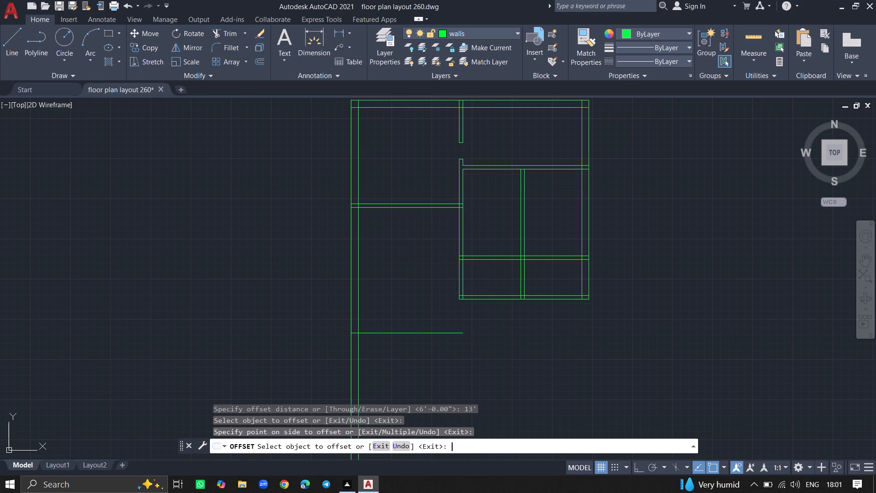
Offset the new horizontal line below the left room 9" downward to give the wall its thickness.
{"action": "type", "text": "offset"}
{"action": "key", "text": "Return"}
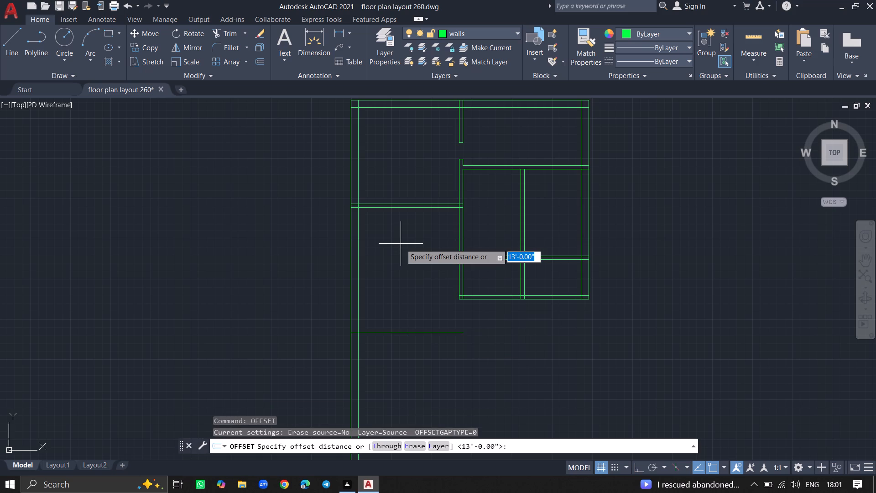
{"action": "key", "text": "9"}
{"action": "key", "text": "shift+quotedbl"}
{"action": "key", "text": "Return"}
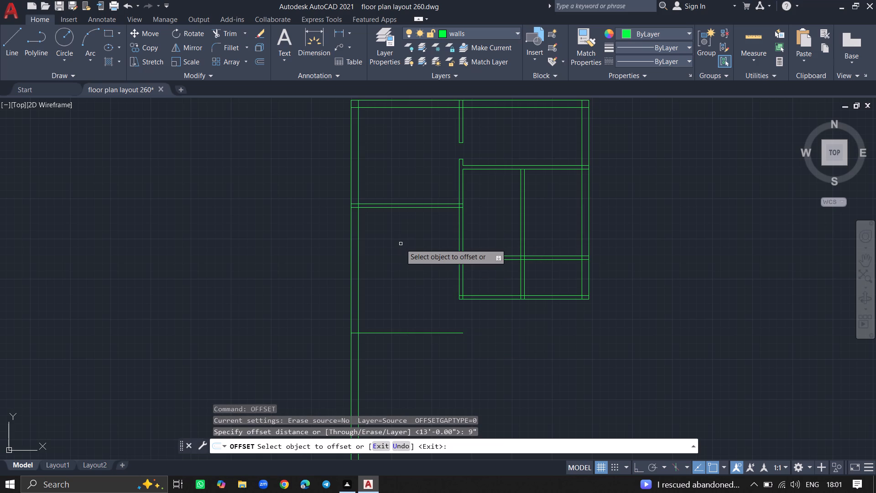
{"action": "left_click", "coordinate": [420, 333]}
{"action": "left_click", "coordinate": [421, 355]}
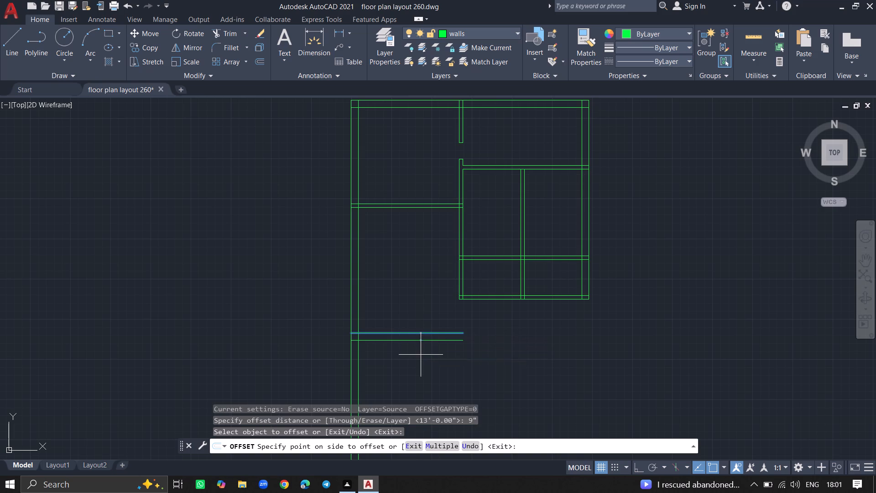
{"action": "key", "text": "Return"}
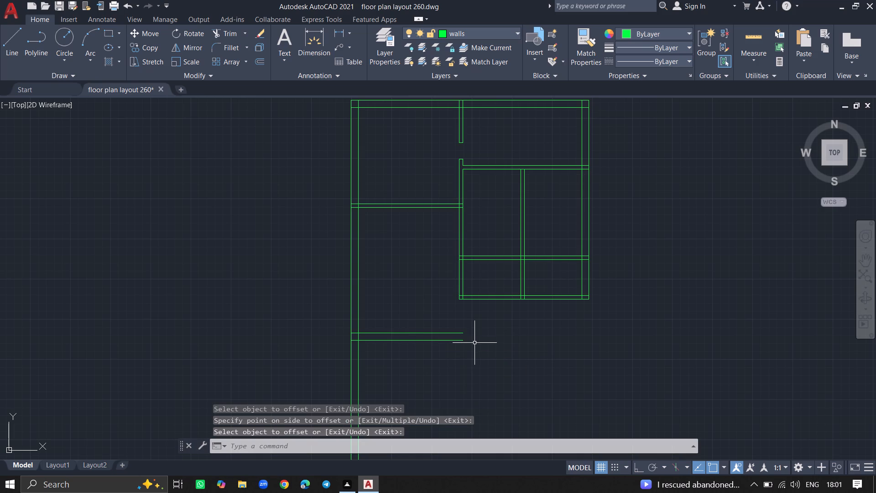
Extend both lines of the long vertical partition down to the lower line of the new 9" horizontal wall.
{"action": "scroll", "coordinate": [474, 343], "scroll_direction": "up", "scroll_amount": 3, "text": "ctrl"}
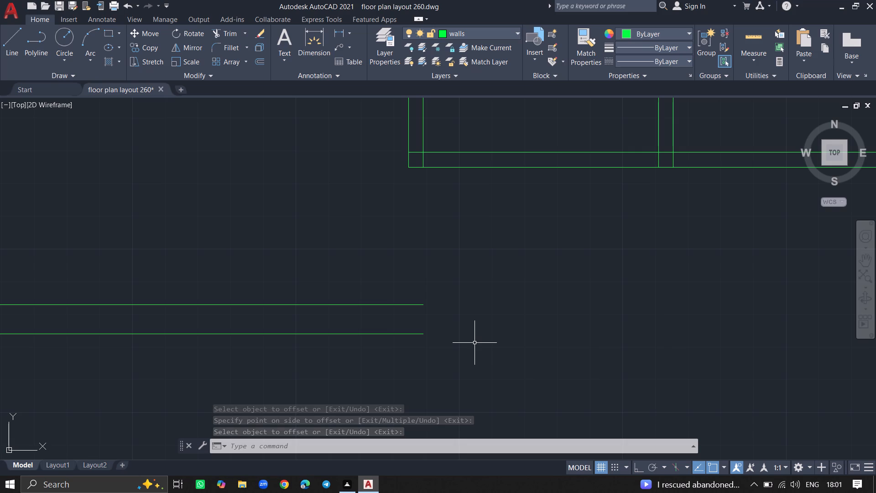
{"action": "type", "text": "ex"}
{"action": "key", "text": "Return"}
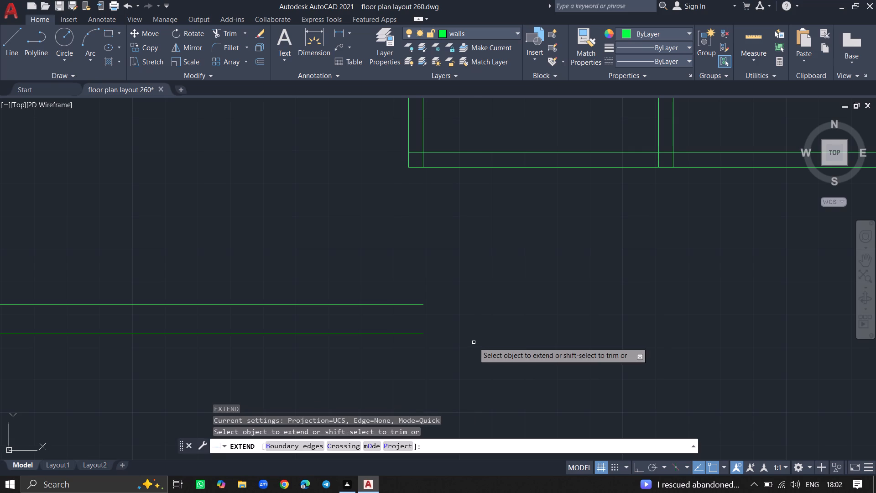
{"action": "left_click", "coordinate": [409, 151]}
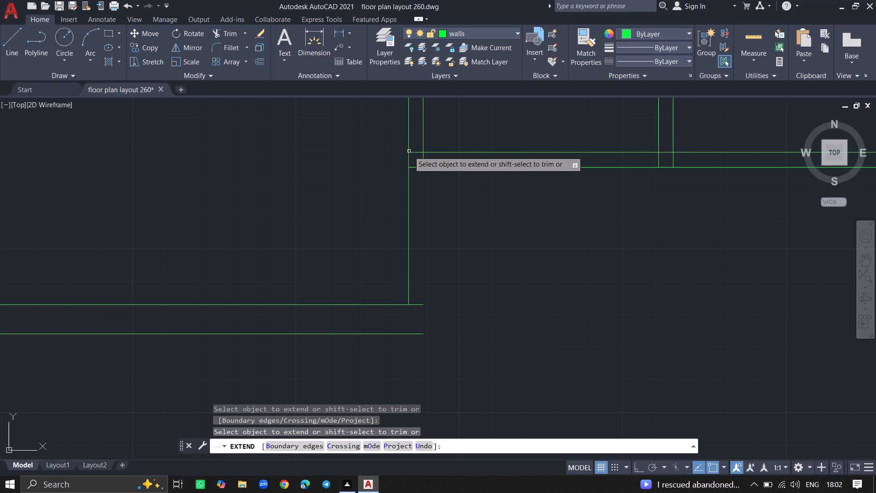
{"action": "left_click", "coordinate": [422, 156]}
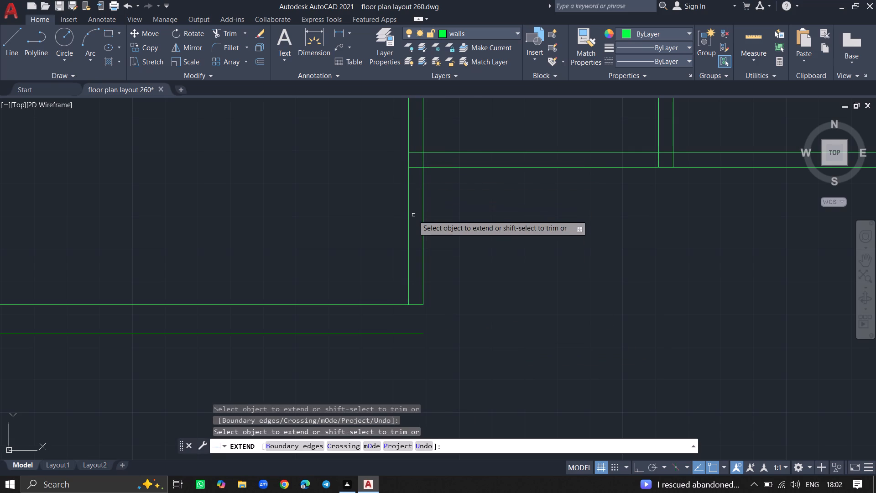
{"action": "left_click", "coordinate": [423, 224]}
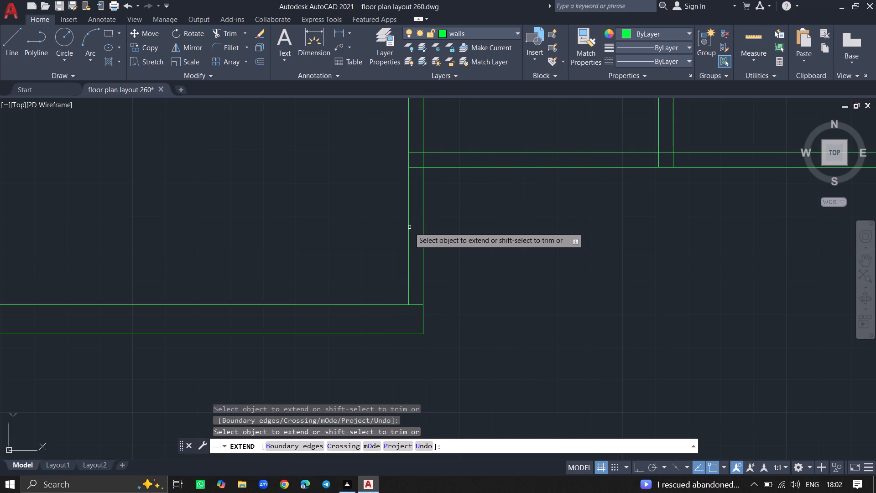
{"action": "left_click", "coordinate": [408, 227]}
{"action": "key", "text": "Return"}
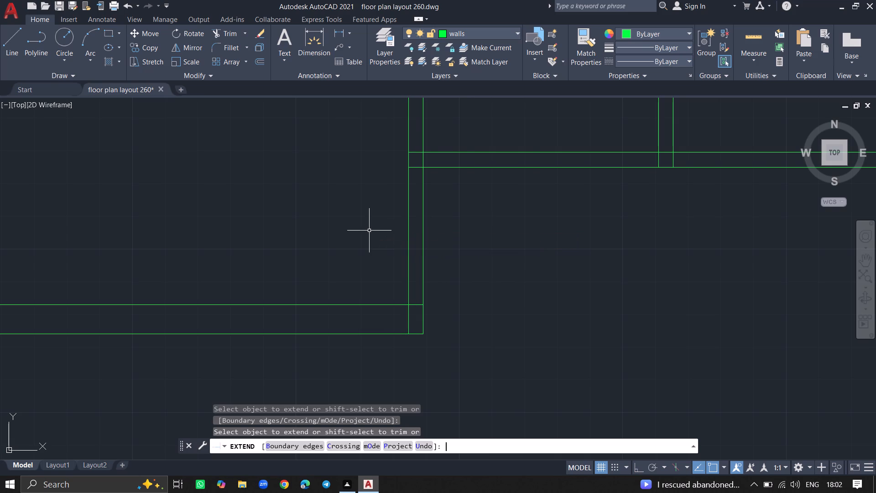
Offset the bottom line of the narrow lower-right space 10'0" downward.
{"action": "scroll", "coordinate": [369, 231], "scroll_direction": "down", "scroll_amount": 5, "text": "ctrl"}
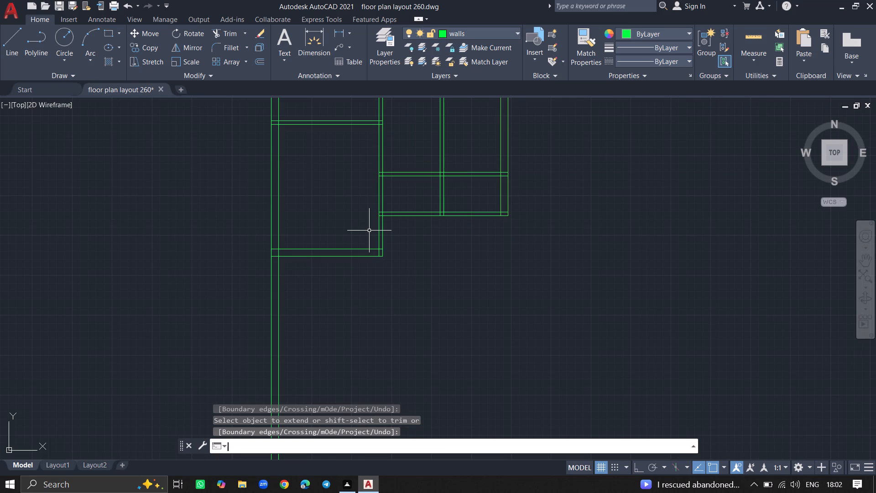
{"action": "type", "text": "offset"}
{"action": "key", "text": "Return"}
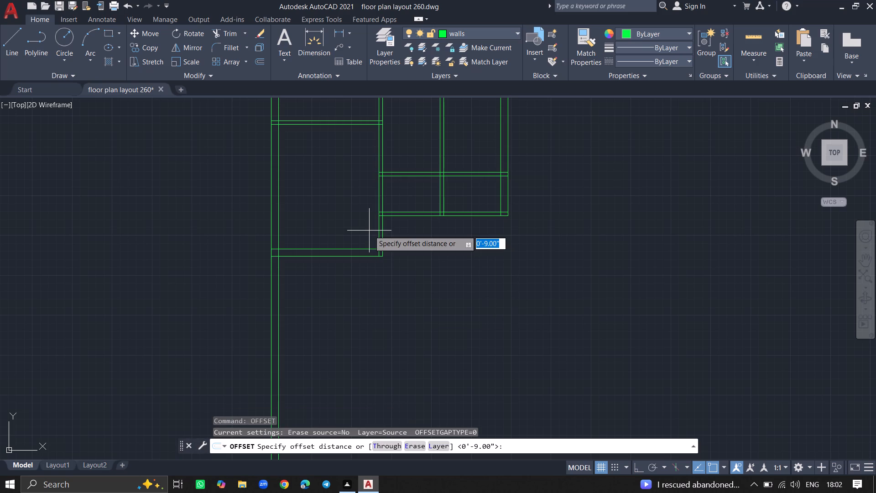
{"action": "key", "text": "1"}
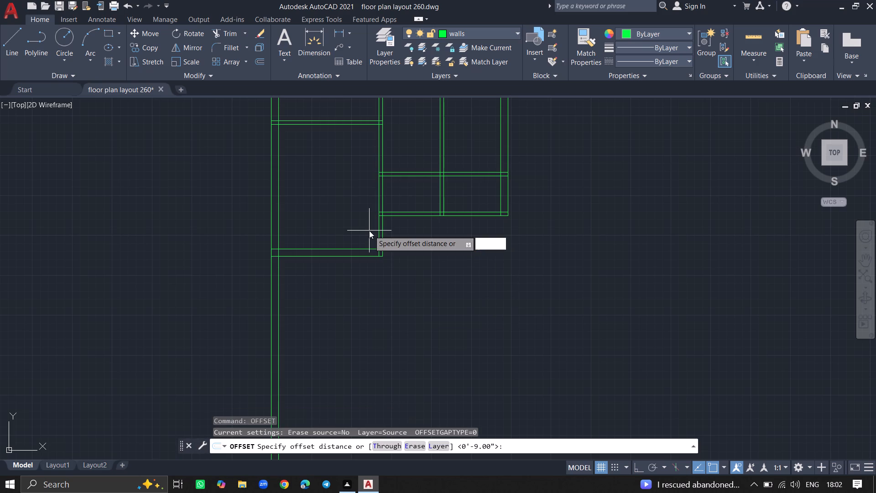
{"action": "type", "text": "0'0"}
{"action": "key", "text": "shift+quotedbl"}
{"action": "key", "text": "Return"}
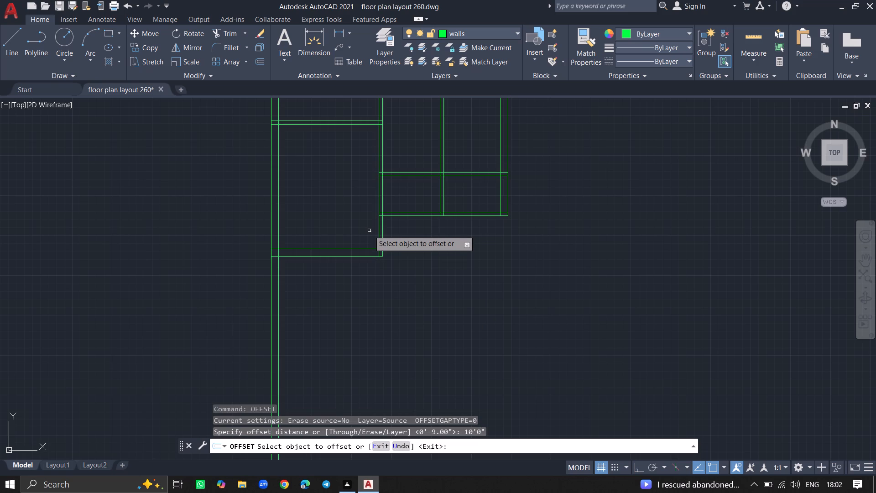
{"action": "left_click", "coordinate": [404, 215]}
{"action": "left_click", "coordinate": [406, 258]}
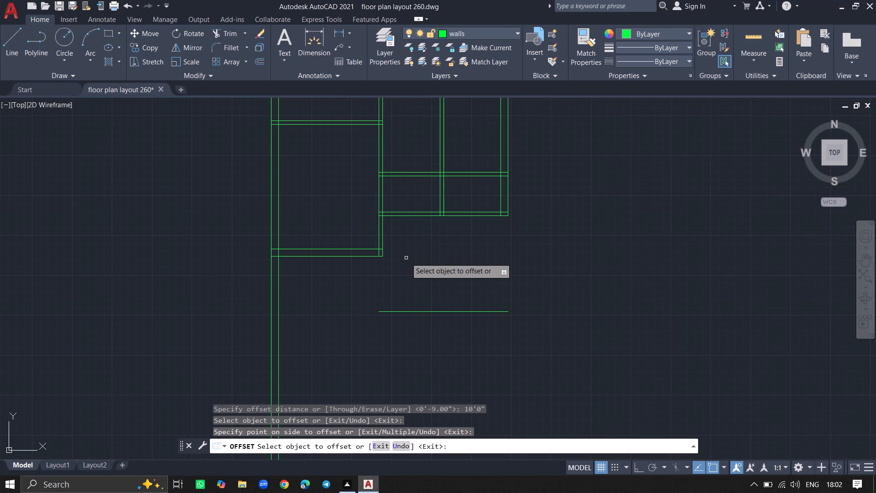
{"action": "key", "text": "Return"}
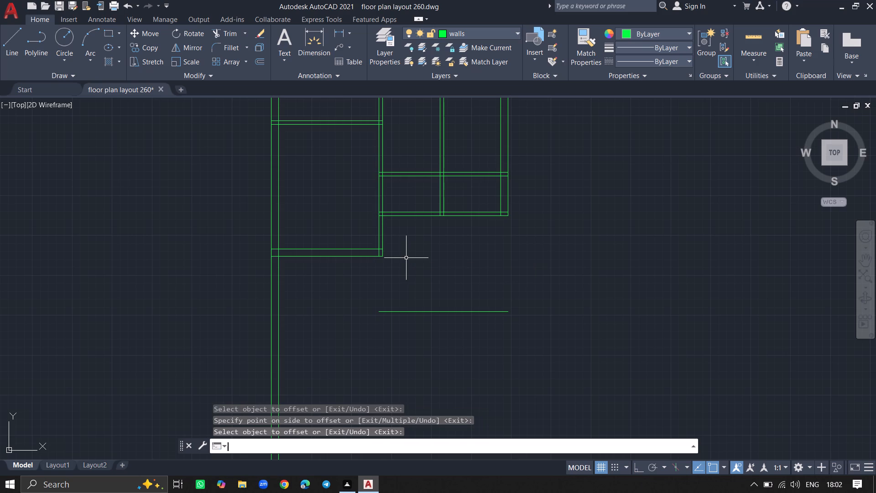
Extend both right exterior wall lines and both long vertical partition lines down to the new bottom line of the lower-right room.
{"action": "type", "text": "extend"}
{"action": "key", "text": "Return"}
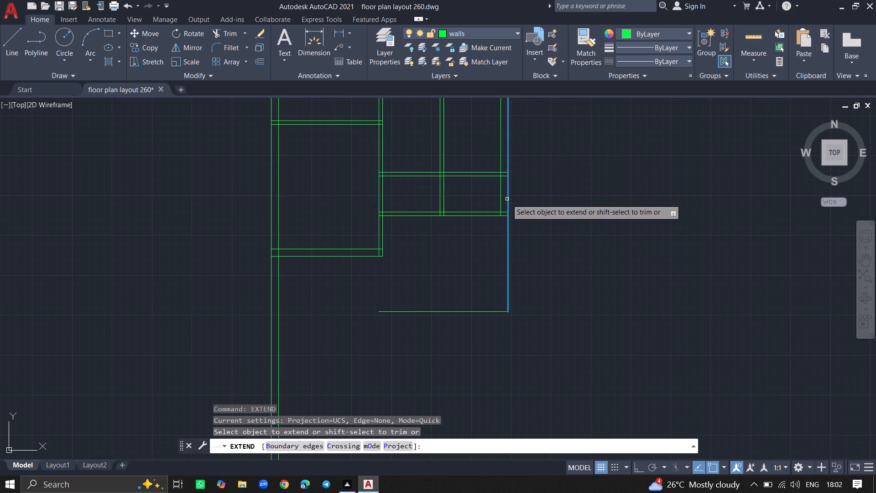
{"action": "left_click", "coordinate": [507, 199]}
{"action": "left_click", "coordinate": [501, 199]}
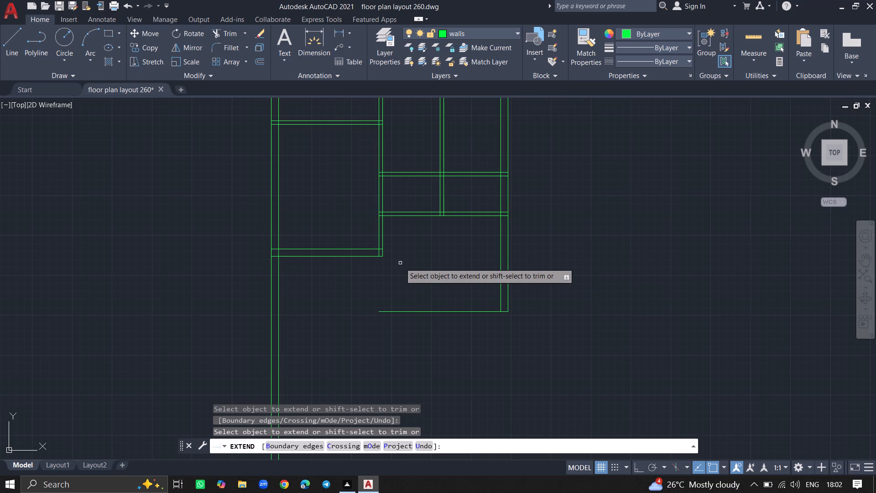
{"action": "left_click", "coordinate": [383, 239]}
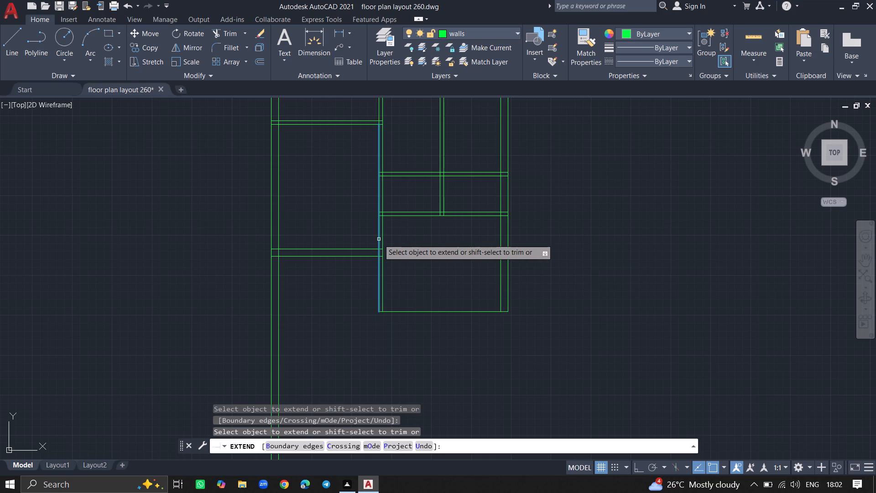
{"action": "left_click", "coordinate": [379, 239]}
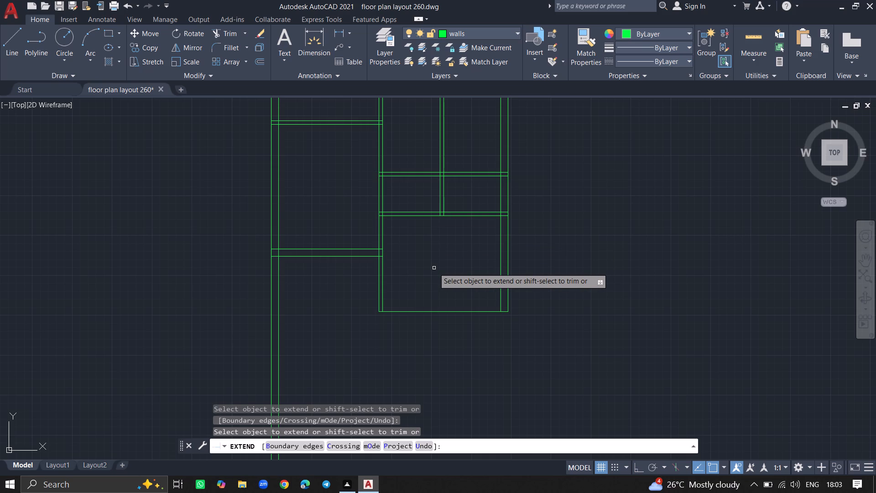
{"action": "key", "text": "Return"}
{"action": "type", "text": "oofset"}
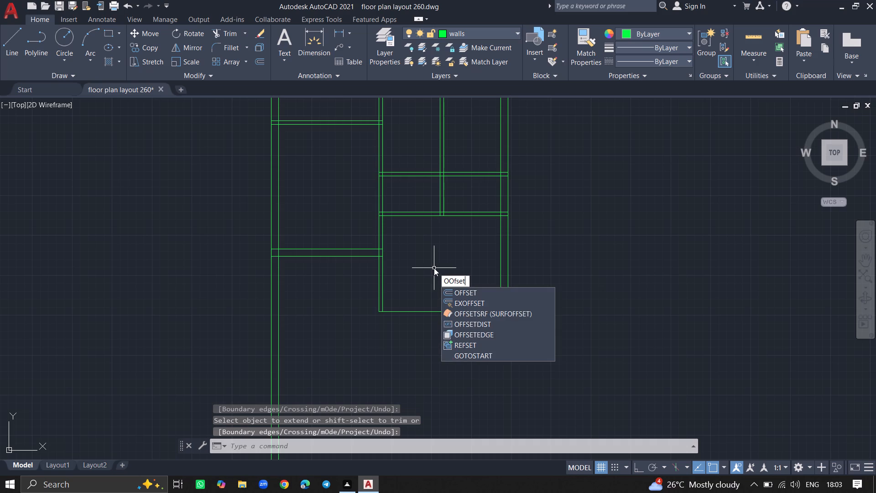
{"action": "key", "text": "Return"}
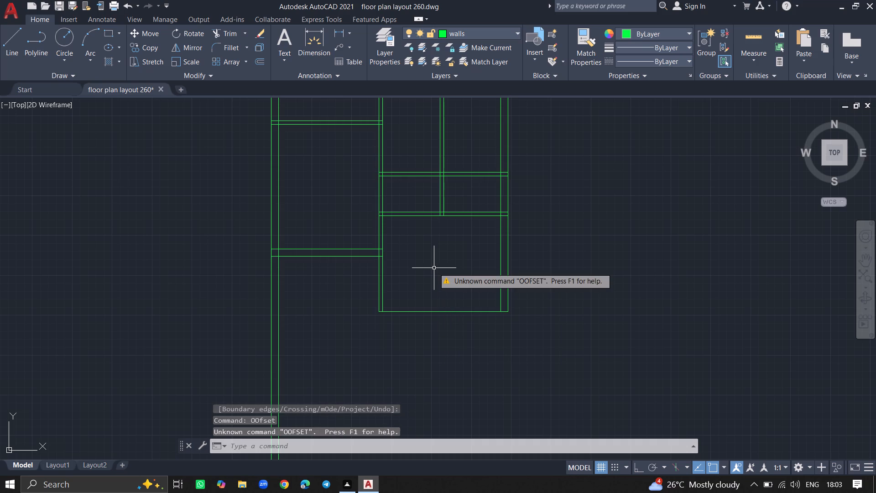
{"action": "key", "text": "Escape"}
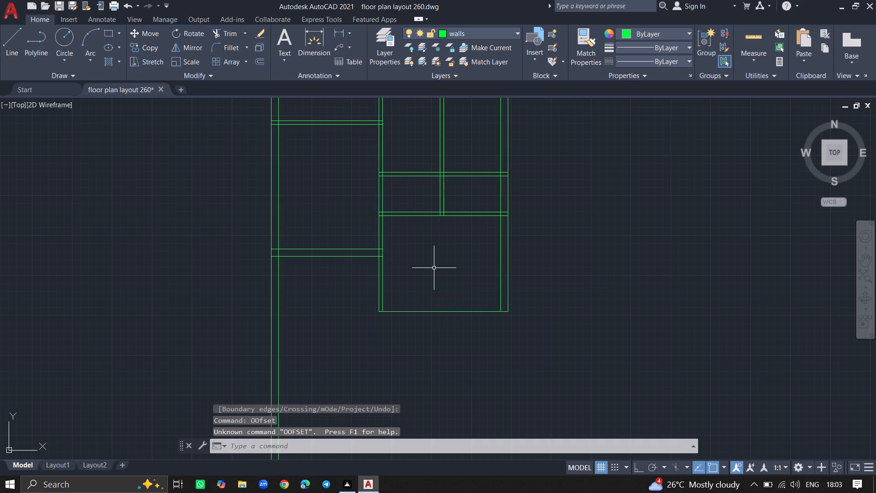
Offset the lower-right room's bottom line 9" downward to give the bottom wall its thickness.
{"action": "type", "text": "offset"}
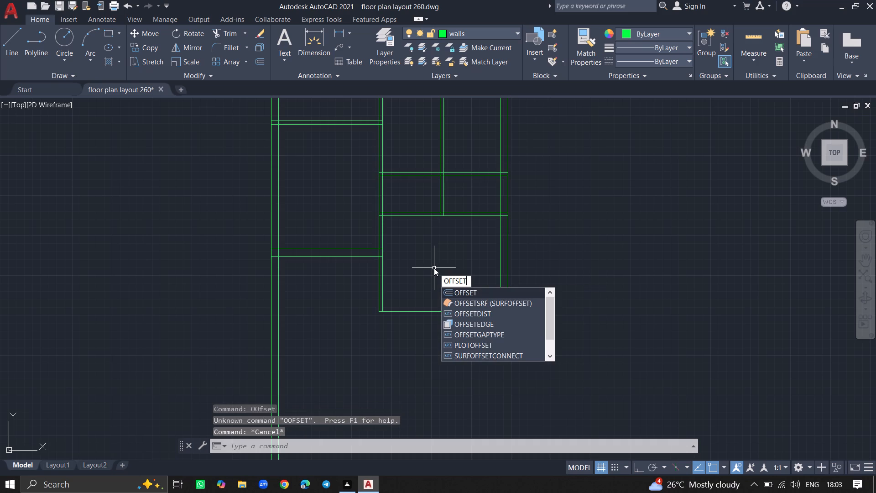
{"action": "key", "text": "Return"}
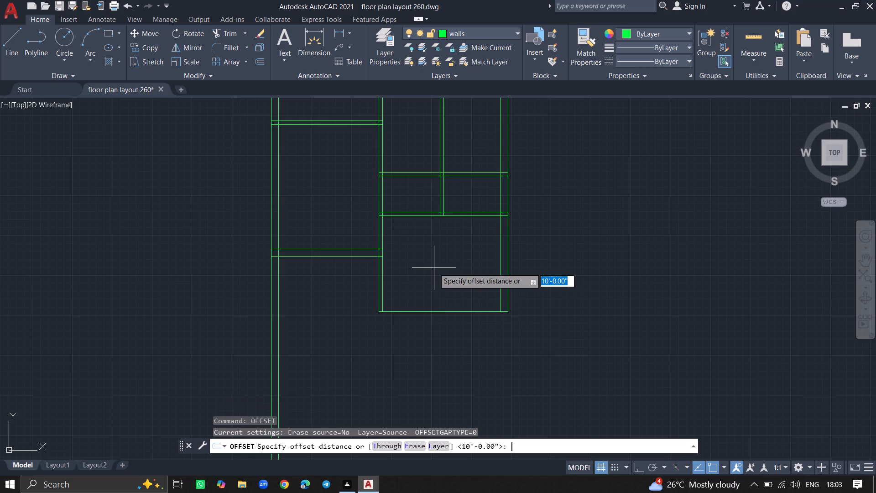
{"action": "key", "text": "9"}
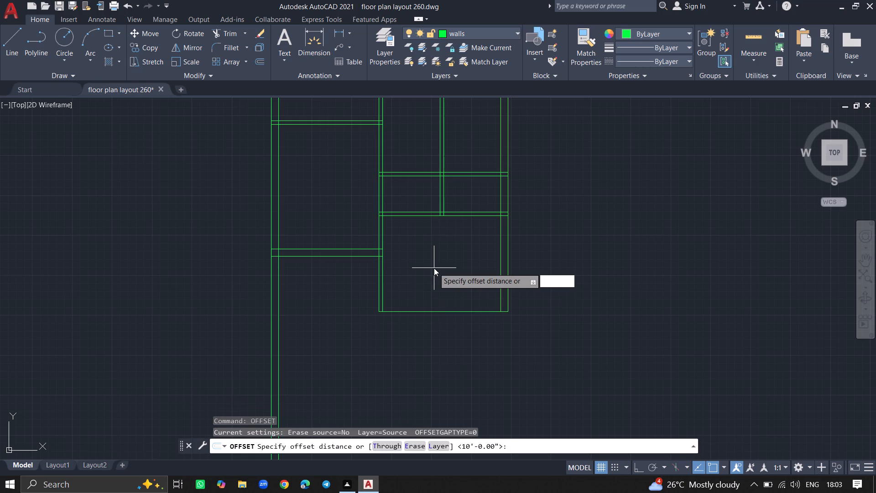
{"action": "key", "text": "shift+quotedbl"}
{"action": "key", "text": "Return"}
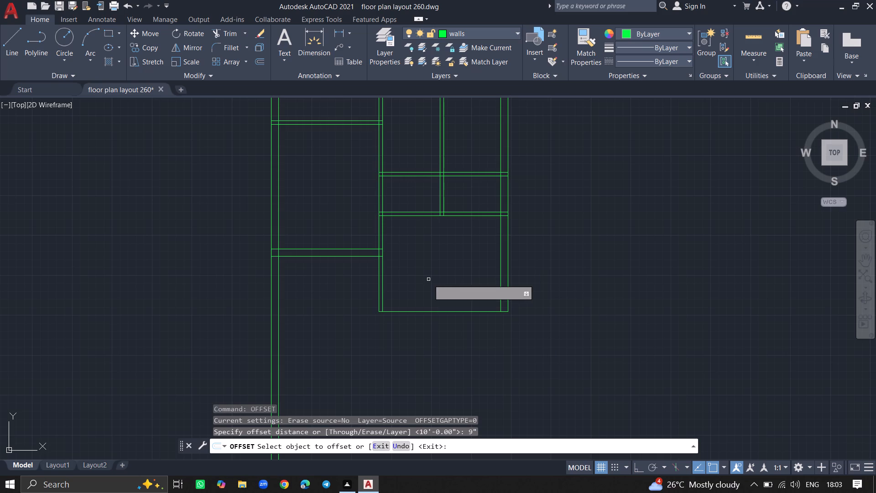
{"action": "left_click", "coordinate": [433, 310]}
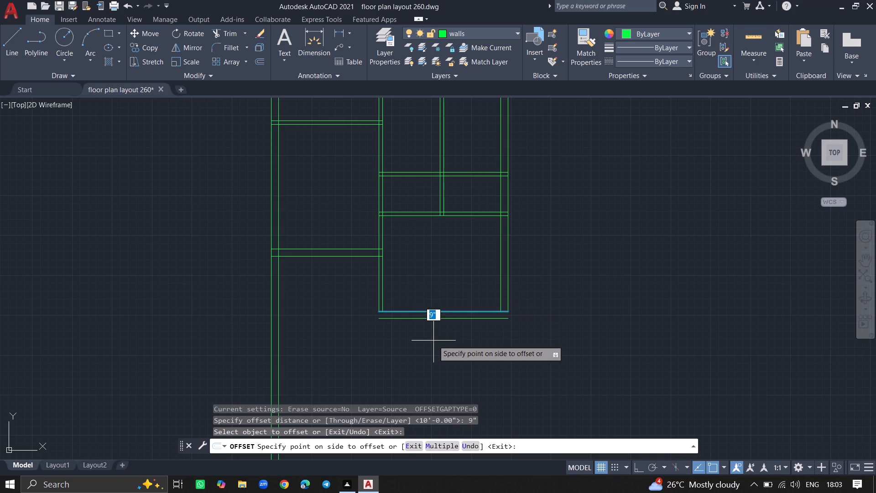
{"action": "left_click", "coordinate": [433, 341]}
{"action": "key", "text": "Return"}
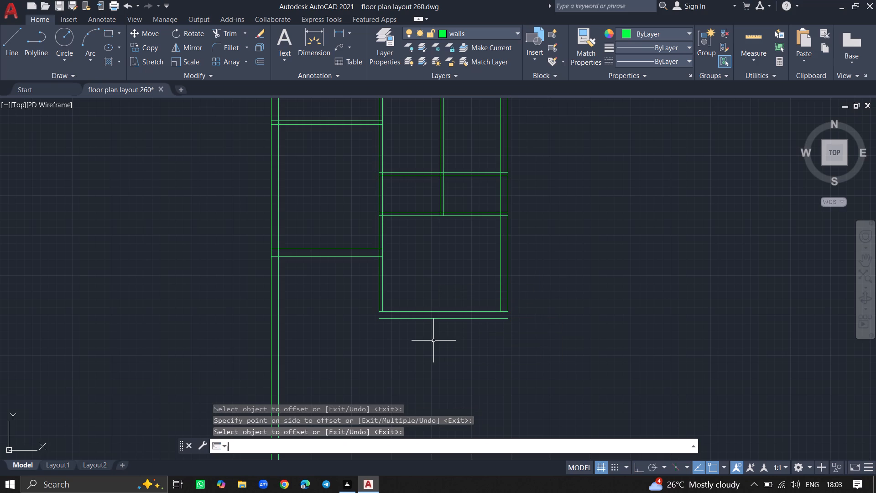
Extend the four vertical wall lines on both sides of the lower-right room down to the outer line of the 9" bottom wall.
{"action": "type", "text": "EX"}
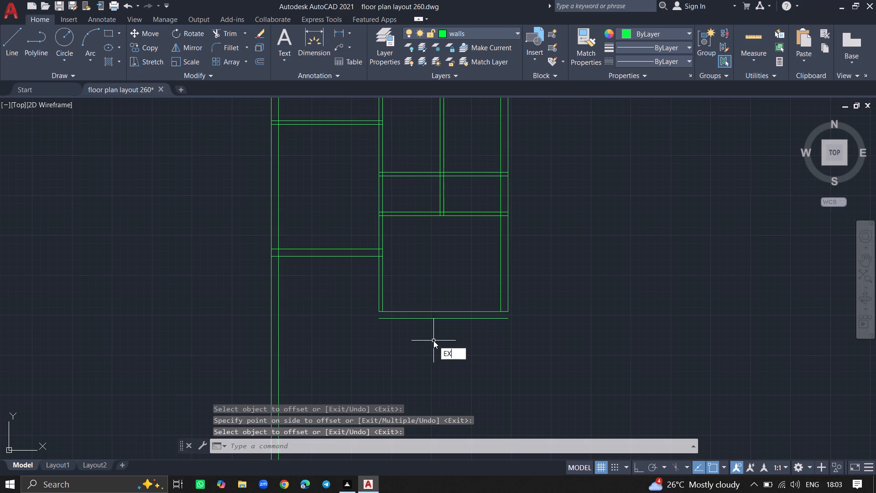
{"action": "key", "text": "Return"}
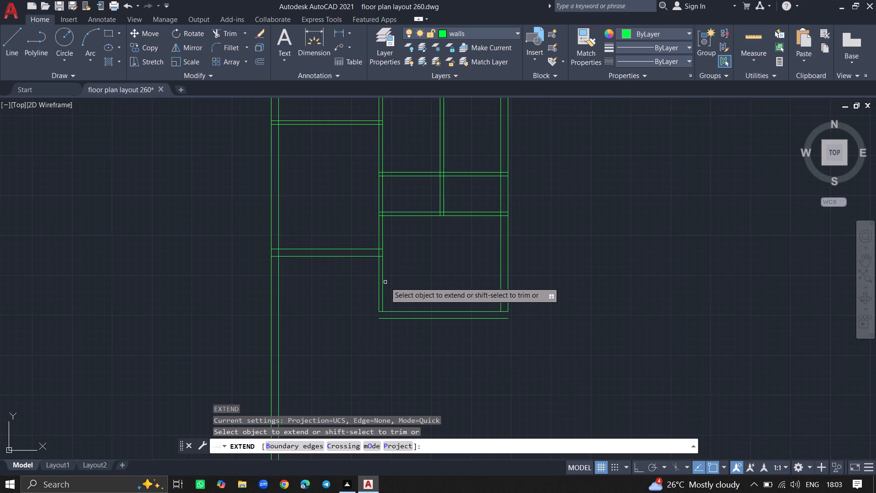
{"action": "left_click", "coordinate": [381, 284]}
{"action": "left_click", "coordinate": [379, 284]}
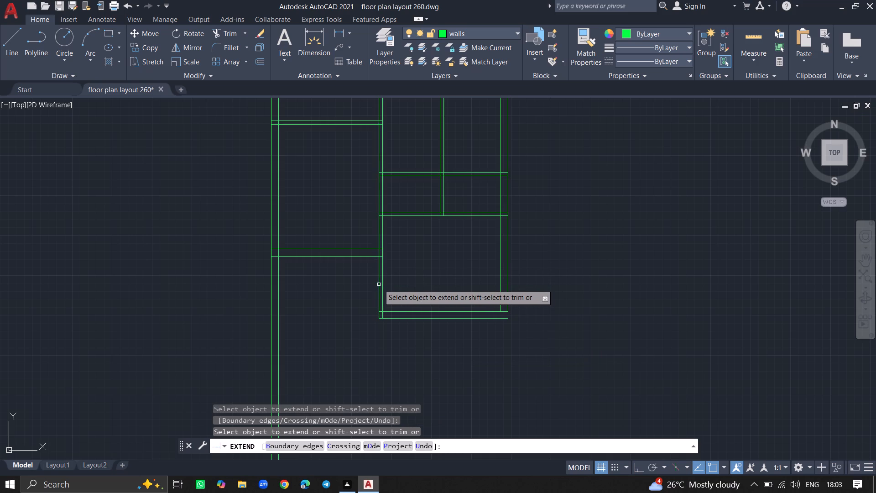
{"action": "left_click", "coordinate": [508, 306]}
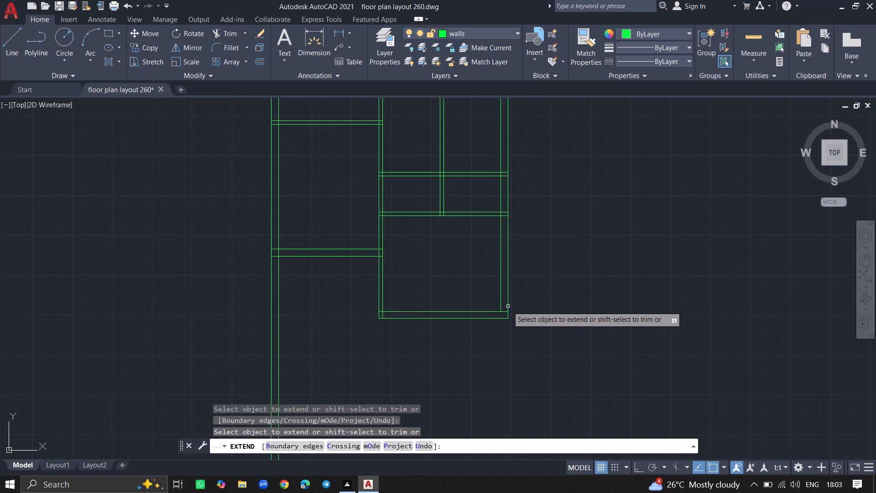
{"action": "left_click", "coordinate": [501, 302]}
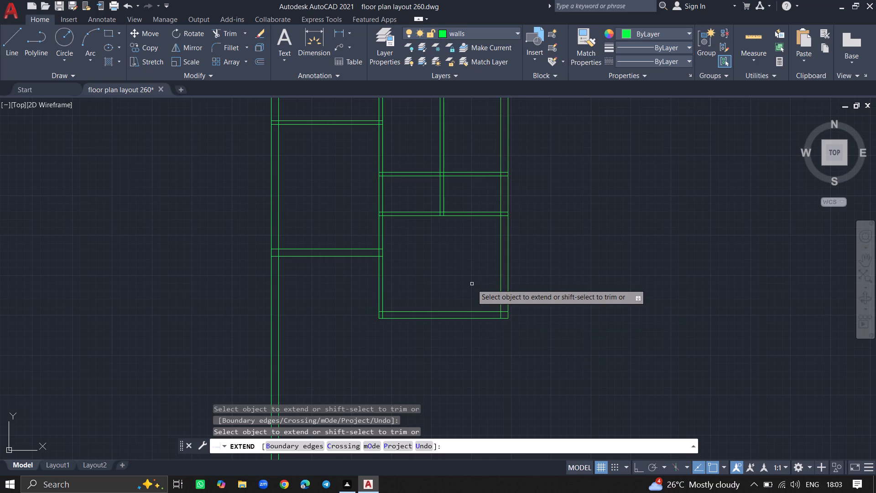
{"action": "key", "text": "Return"}
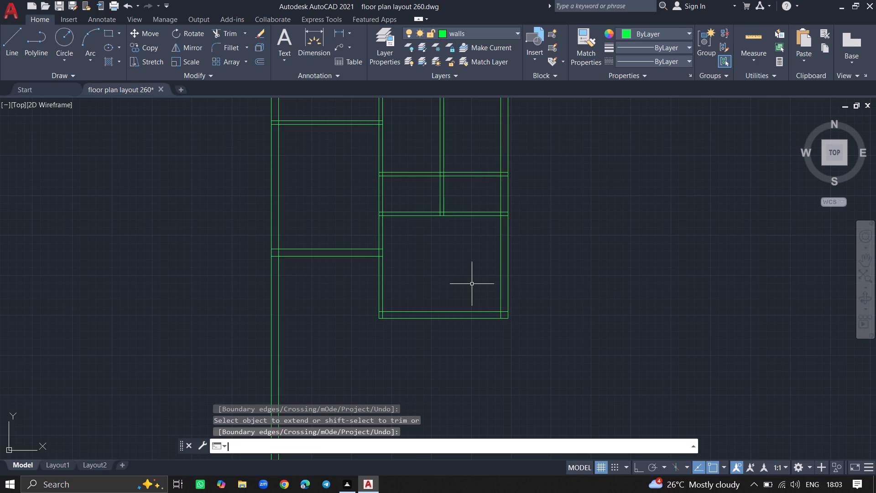
Draw a short vertical line across the horizontal partition between the two left rooms, at the midpoints of its lines.
{"action": "scroll", "coordinate": [472, 284], "scroll_direction": "down", "scroll_amount": 4, "text": "ctrl"}
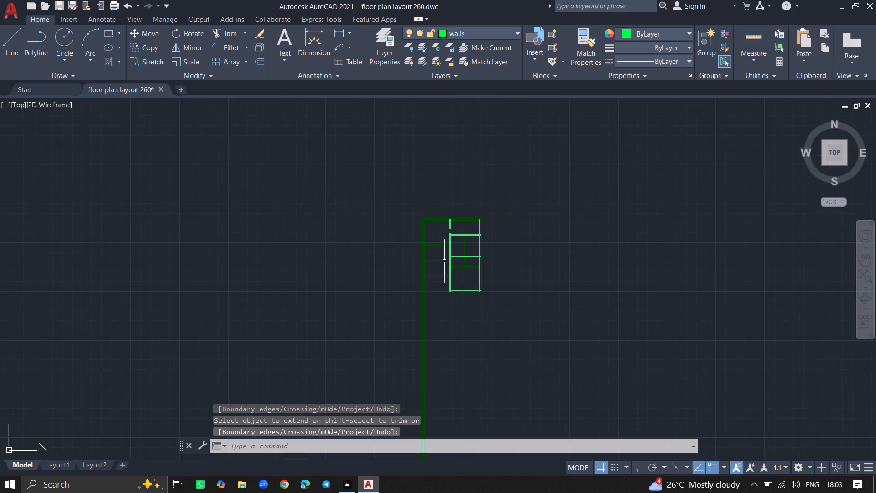
{"action": "scroll", "coordinate": [437, 241], "scroll_direction": "up", "scroll_amount": 2, "text": "ctrl"}
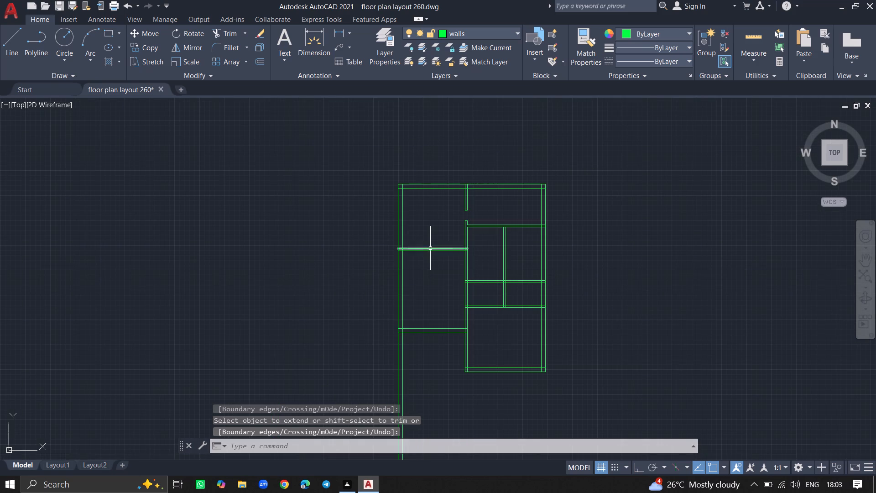
{"action": "scroll", "coordinate": [428, 255], "scroll_direction": "up", "scroll_amount": 1, "text": "ctrl"}
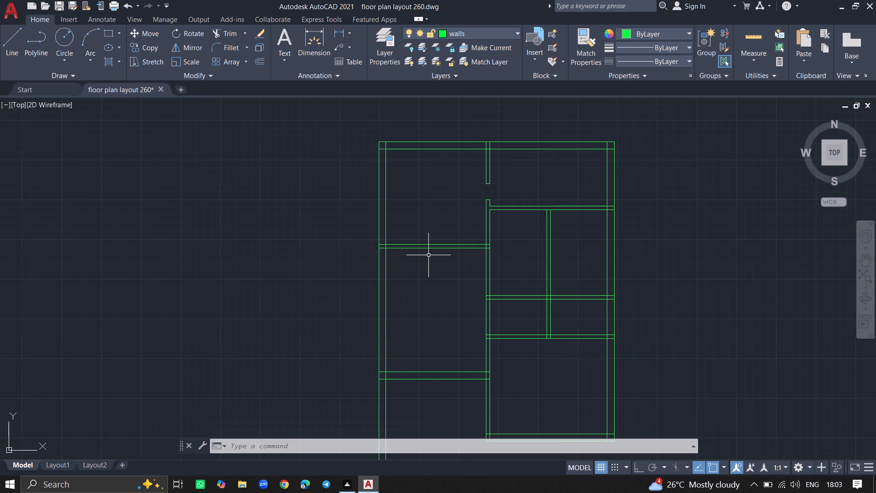
{"action": "key", "text": "l"}
{"action": "key", "text": "Return"}
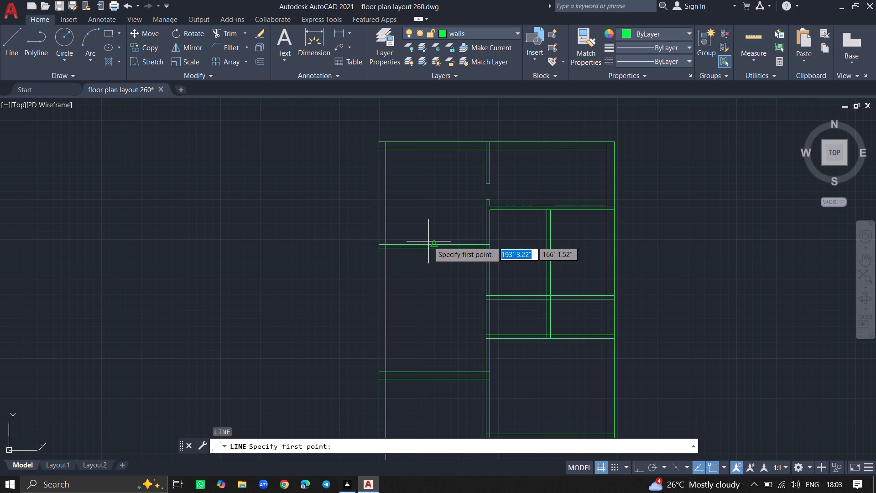
{"action": "left_click", "coordinate": [432, 244]}
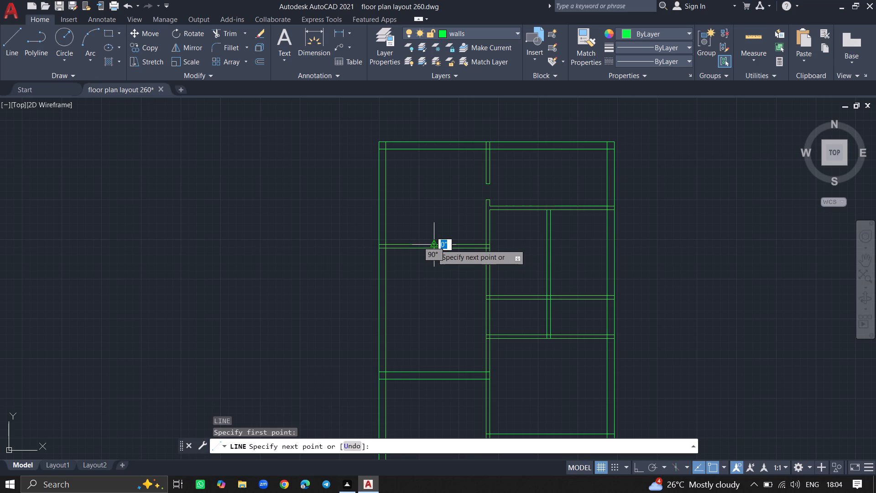
{"action": "scroll", "coordinate": [433, 251], "scroll_direction": "up", "scroll_amount": 5, "text": "ctrl"}
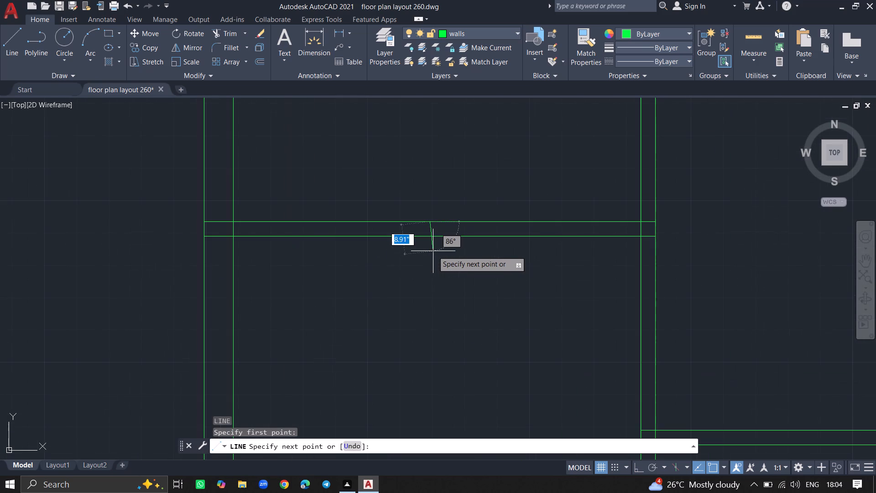
{"action": "left_click", "coordinate": [432, 237]}
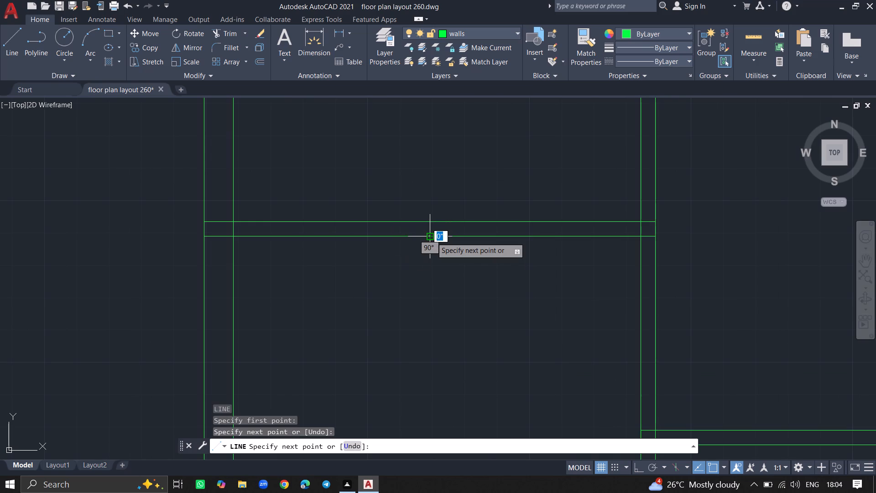
{"action": "key", "text": "Return"}
Turn Ortho on and trim away the left half of the horizontal left-room partition, including its remnants inside the left exterior wall.
{"action": "key", "text": "F8"}
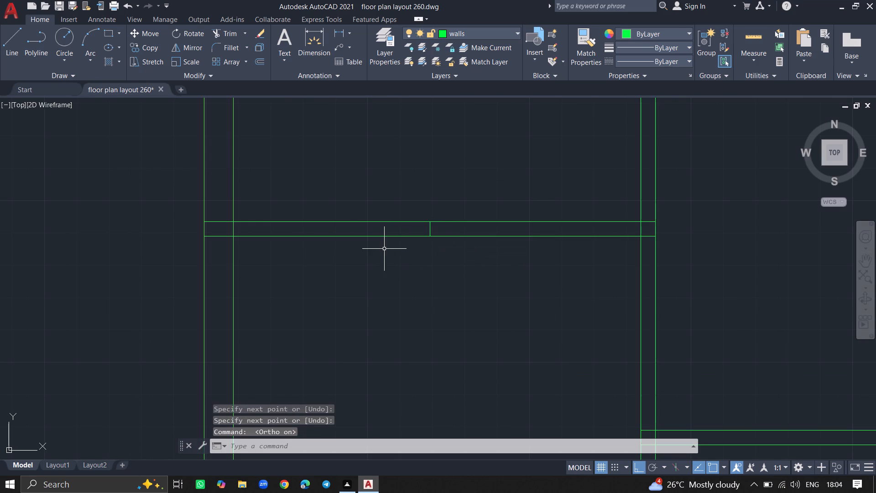
{"action": "type", "text": "TRIM"}
{"action": "key", "text": "Return"}
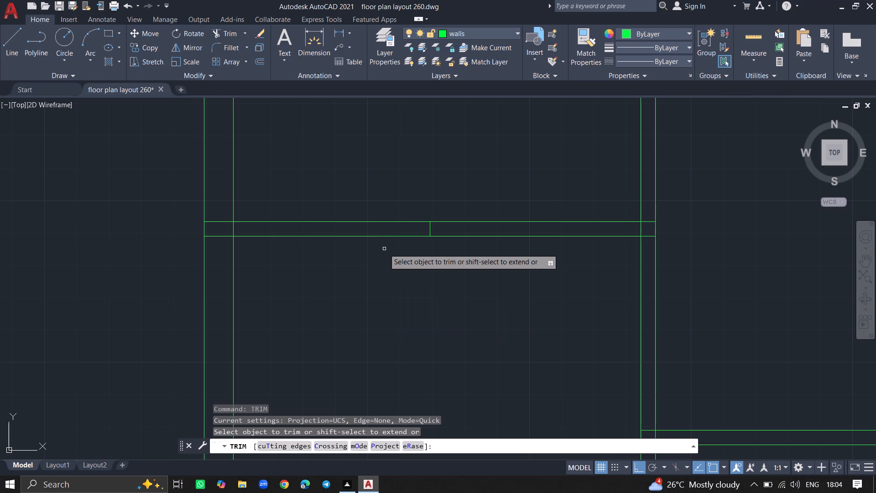
{"action": "left_click", "coordinate": [385, 236]}
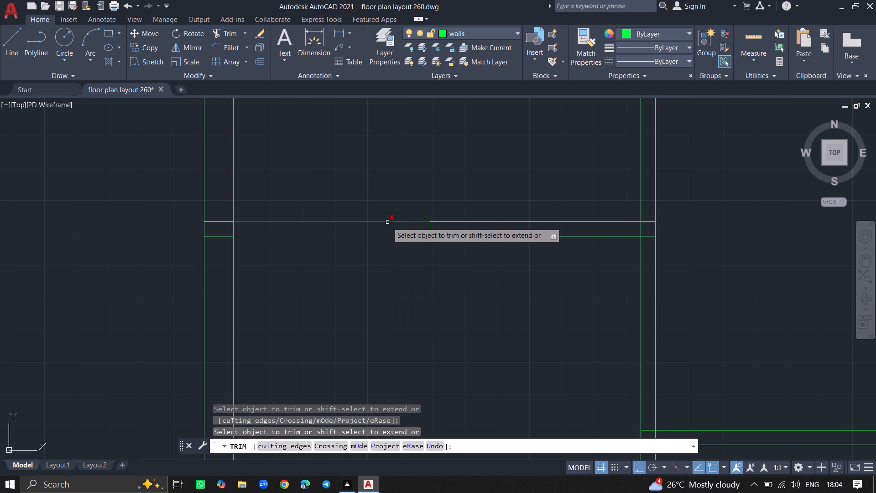
{"action": "left_click", "coordinate": [387, 222]}
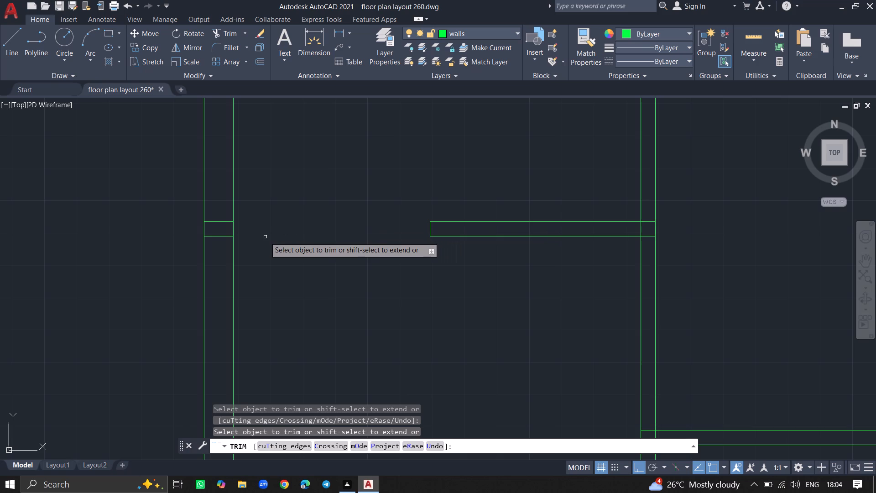
{"action": "left_click_drag", "start_coordinate": [225, 236], "coordinate": [225, 227]}
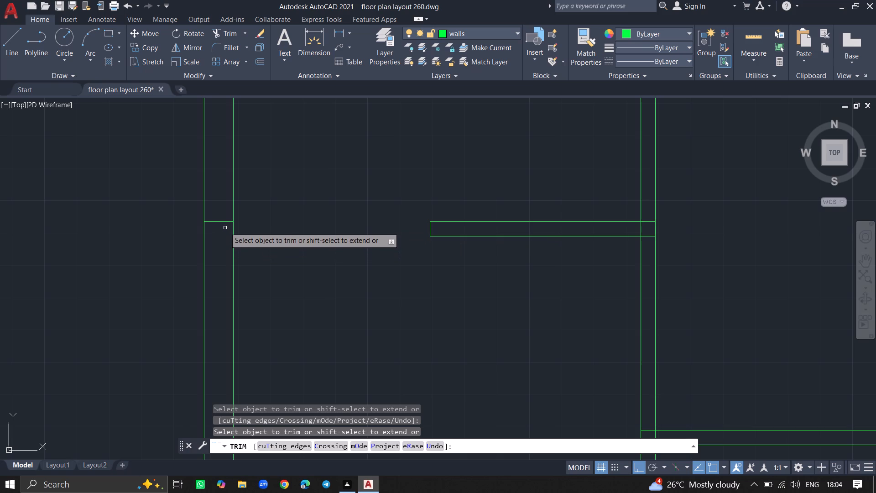
{"action": "left_click_drag", "start_coordinate": [225, 227], "coordinate": [226, 223]}
{"action": "left_click", "coordinate": [226, 223]}
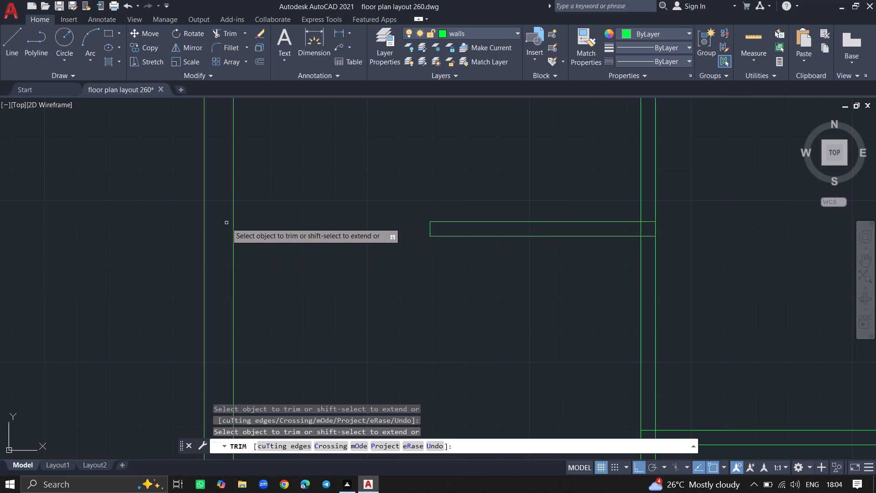
{"action": "key", "text": "Return"}
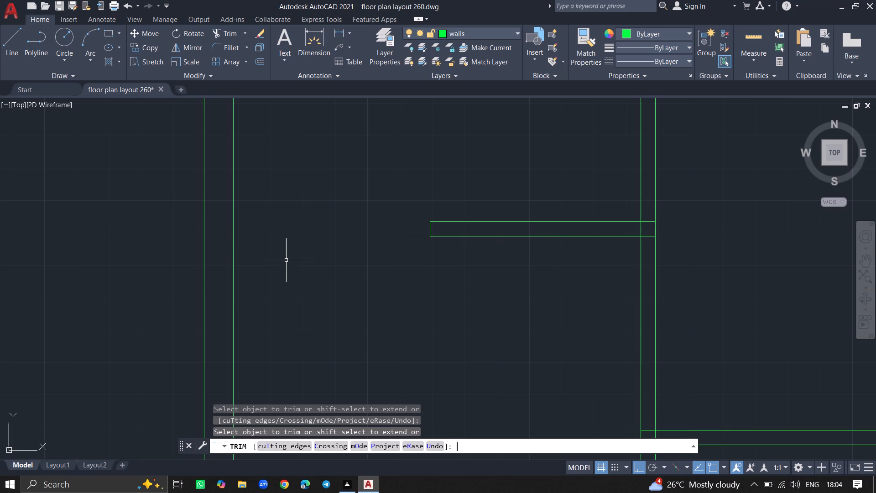
Turn off the drawing grid display.
{"action": "key", "text": "F7"}
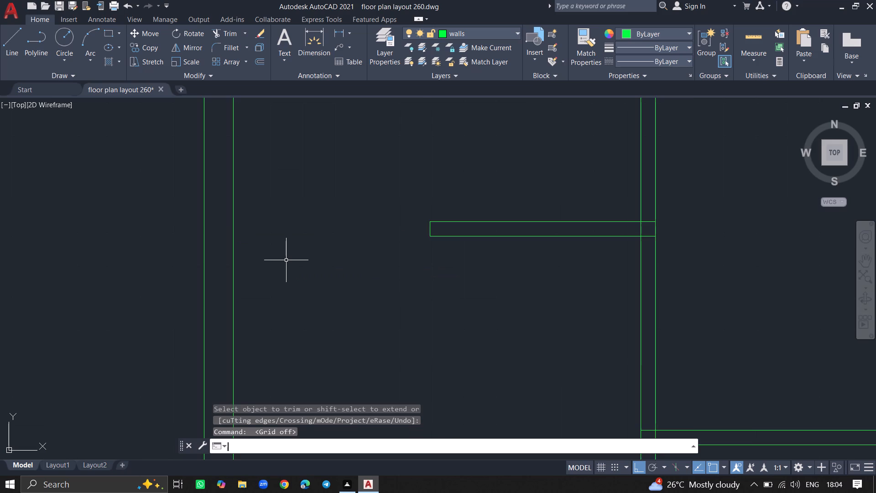
{"action": "scroll", "coordinate": [286, 260], "scroll_direction": "down", "scroll_amount": 7, "text": "ctrl"}
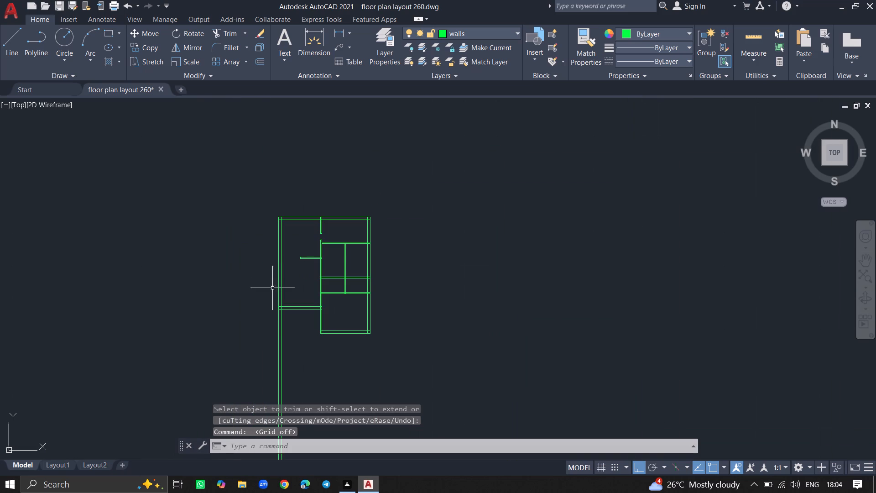
Save the floor plan drawing.
{"action": "key", "text": "ctrl+s"}
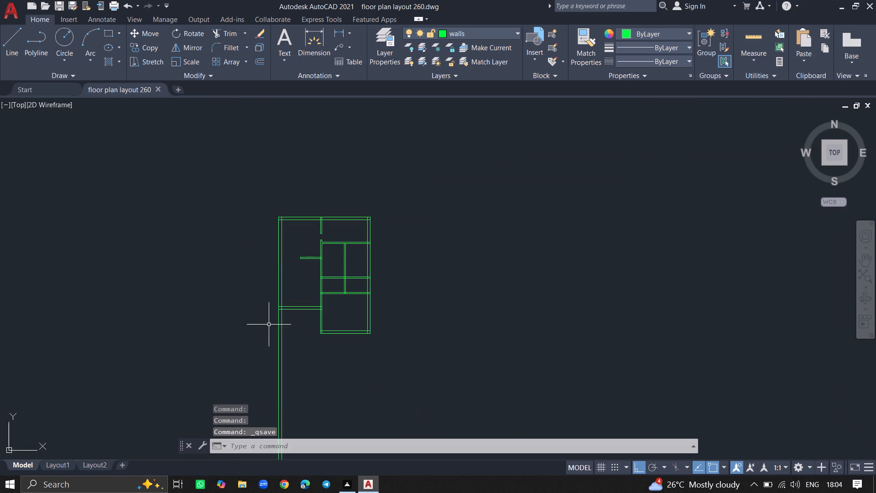
Trim away both lines of the left exterior wall that run below the large left room's bottom wall.
{"action": "scroll", "coordinate": [277, 354], "scroll_direction": "up", "scroll_amount": 5, "text": "ctrl"}
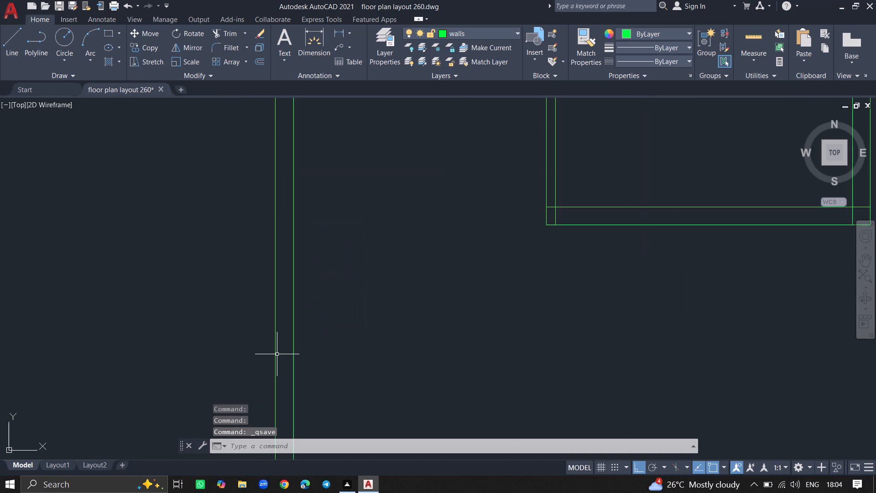
{"action": "type", "text": "TRIM"}
{"action": "key", "text": "Return"}
{"action": "scroll", "coordinate": [277, 354], "scroll_direction": "down", "scroll_amount": 4, "text": "ctrl"}
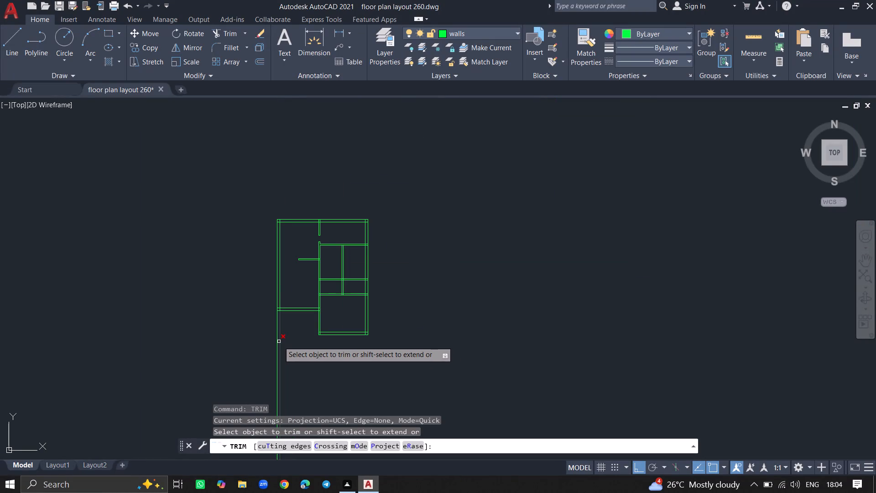
{"action": "scroll", "coordinate": [279, 341], "scroll_direction": "up", "scroll_amount": 6, "text": "ctrl"}
{"action": "scroll", "coordinate": [279, 341], "scroll_direction": "down", "scroll_amount": 3, "text": "ctrl"}
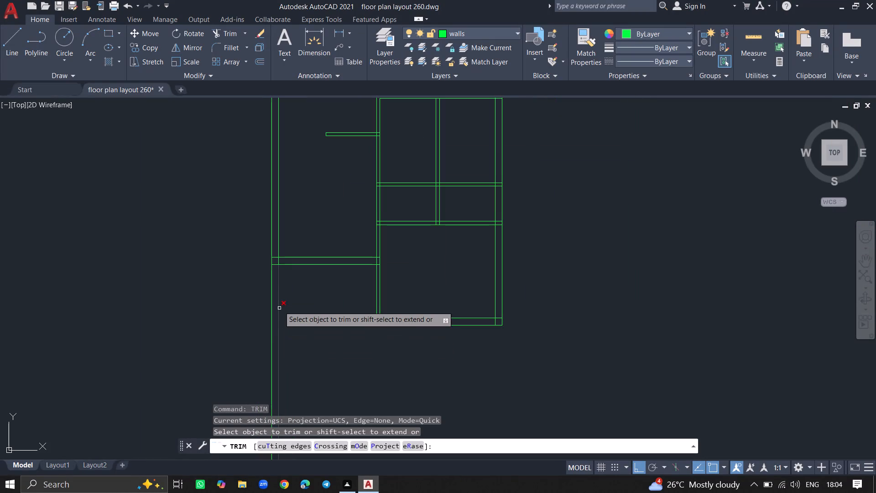
{"action": "left_click", "coordinate": [278, 289]}
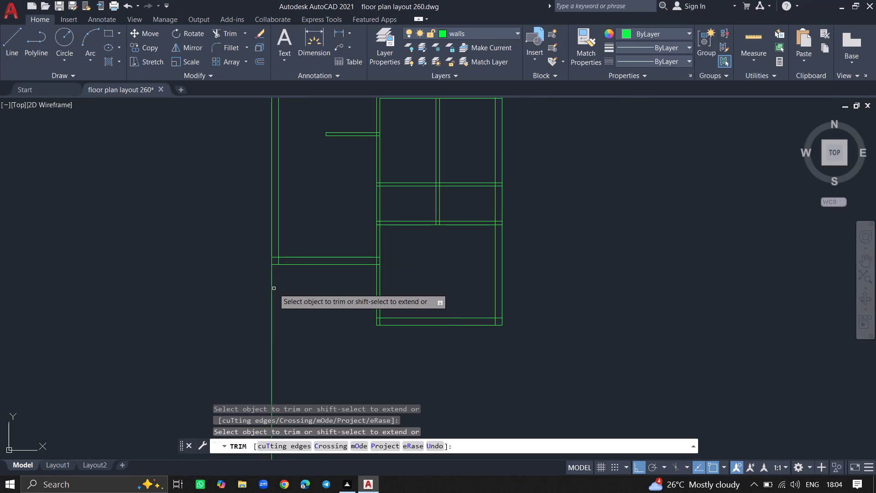
{"action": "left_click", "coordinate": [271, 288]}
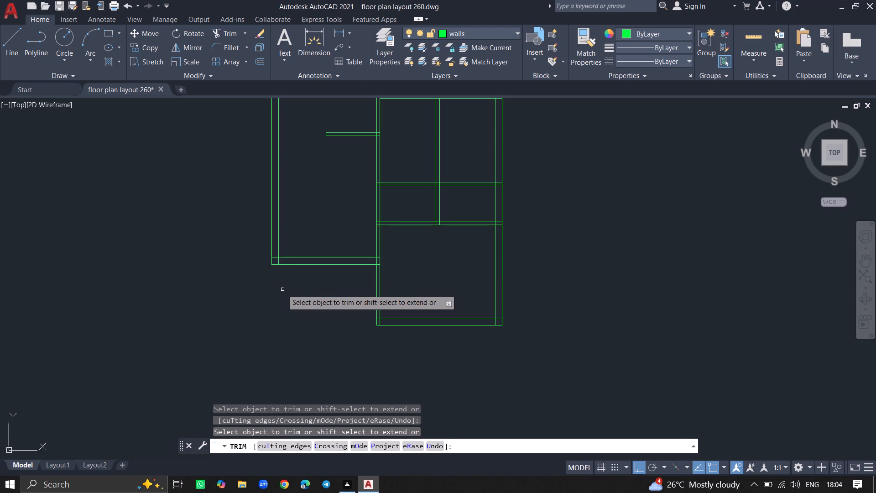
{"action": "key", "text": "Return"}
Trim away both lines of the vertical partition in the right-hand room above the two small middle rooms.
{"action": "scroll", "coordinate": [282, 289], "scroll_direction": "down", "scroll_amount": 1, "text": "ctrl"}
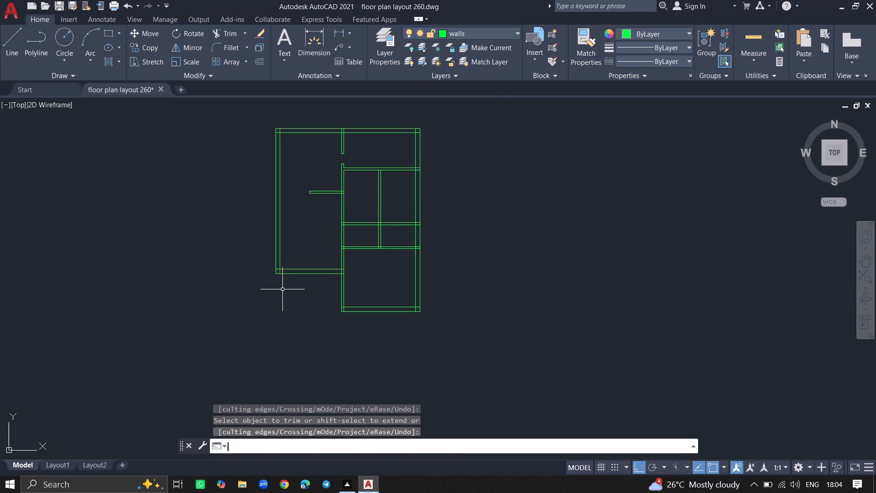
{"action": "type", "text": "TRIM"}
{"action": "key", "text": "Return"}
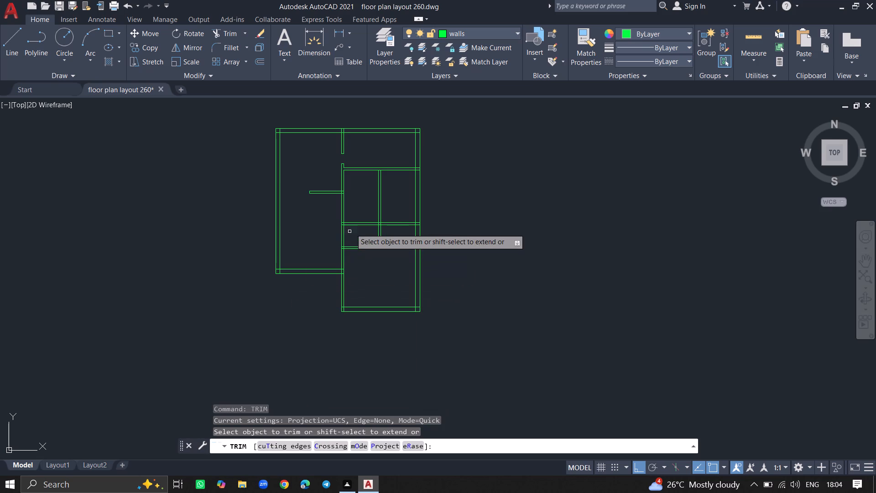
{"action": "left_click", "coordinate": [378, 205]}
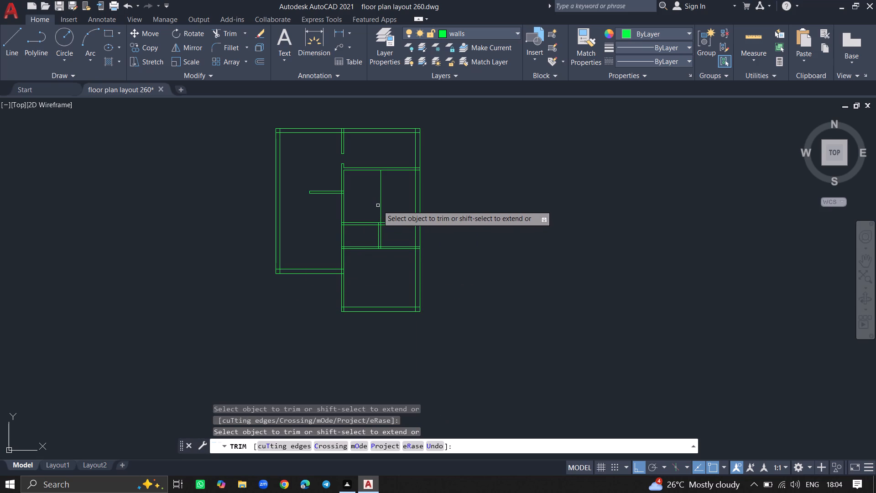
{"action": "left_click", "coordinate": [381, 205]}
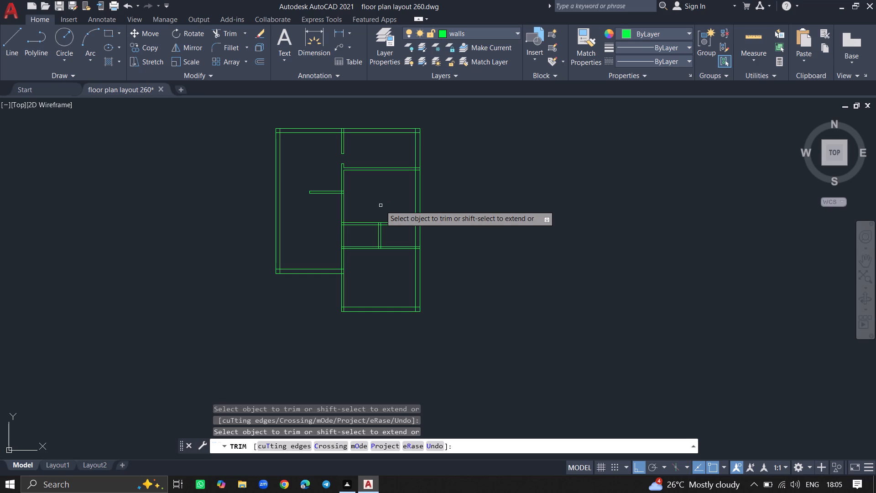
{"action": "key", "text": "Return"}
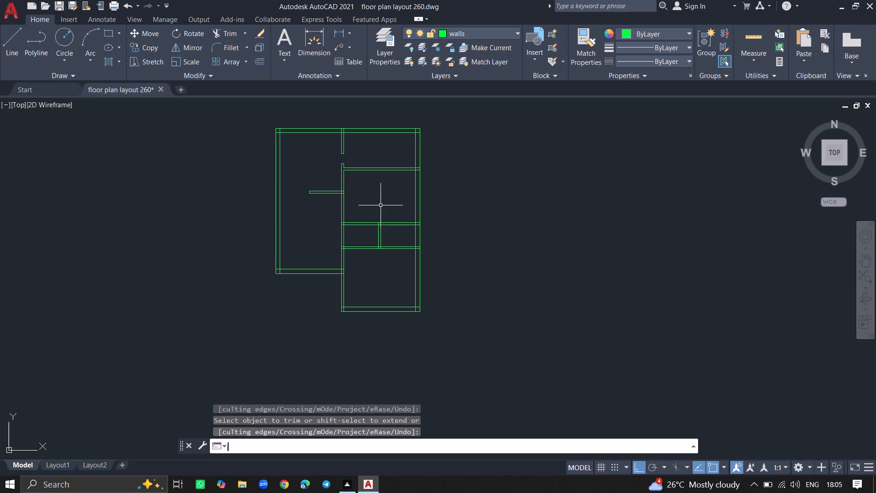
Draw a 3'6" horizontal line outward from the outer face of the left exterior wall, near its mid-height.
{"action": "key", "text": "l"}
{"action": "key", "text": "Return"}
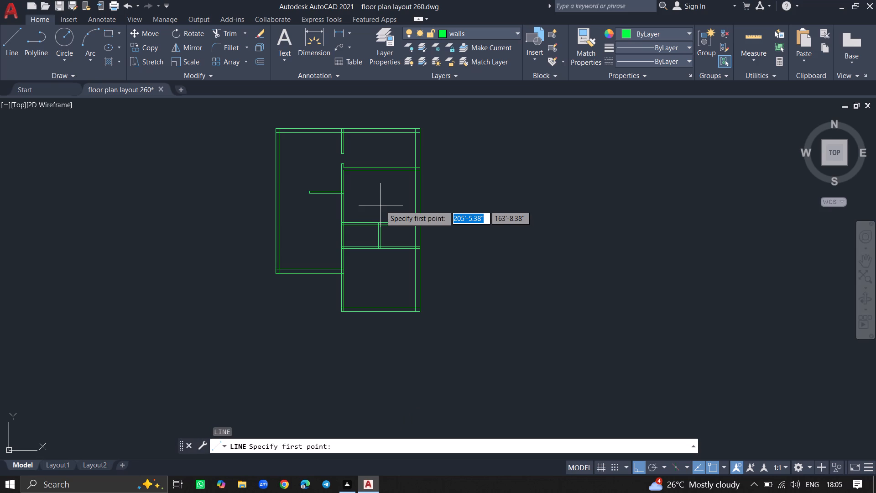
{"action": "scroll", "coordinate": [263, 200], "scroll_direction": "up", "scroll_amount": 4, "text": "ctrl"}
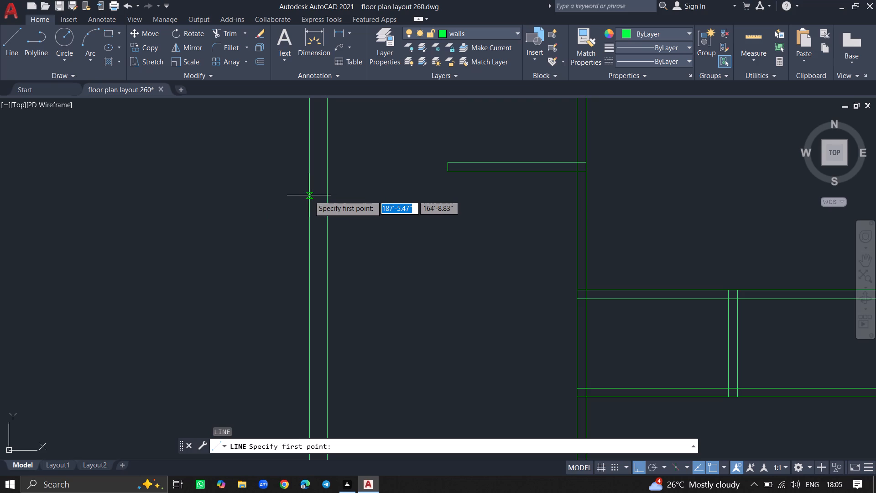
{"action": "left_click_drag", "start_coordinate": [309, 195], "coordinate": [231, 185]}
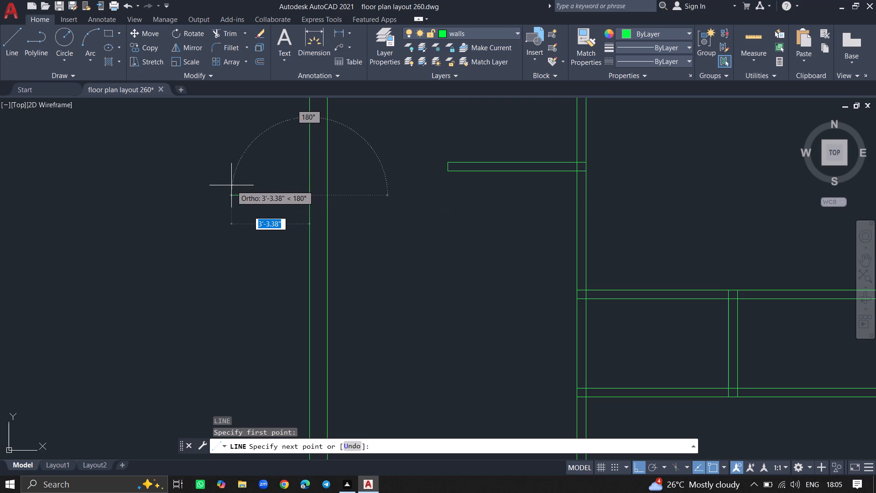
{"action": "key", "text": "3"}
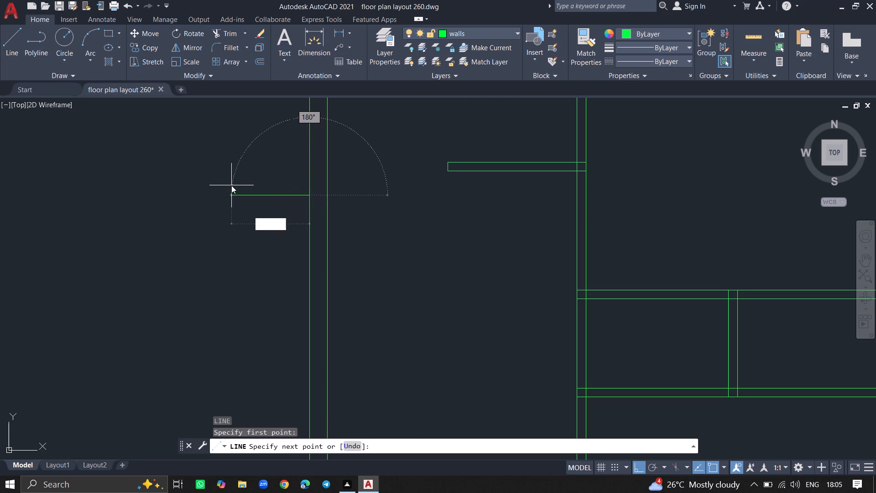
{"action": "type", "text": "'6"}
{"action": "key", "text": "shift+quotedbl"}
{"action": "key", "text": "Return"}
{"action": "key", "text": "Return"}
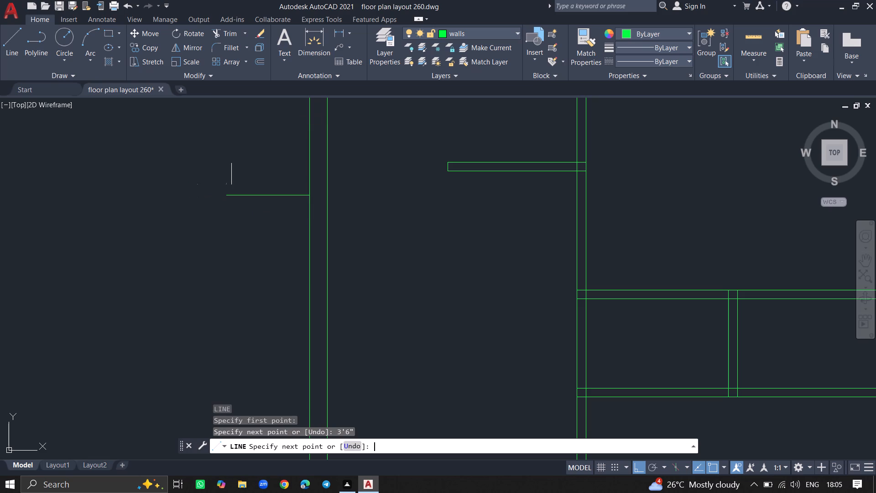
Place a vertical construction line through the outer end of the 3'6" line.
{"action": "key", "text": "o"}
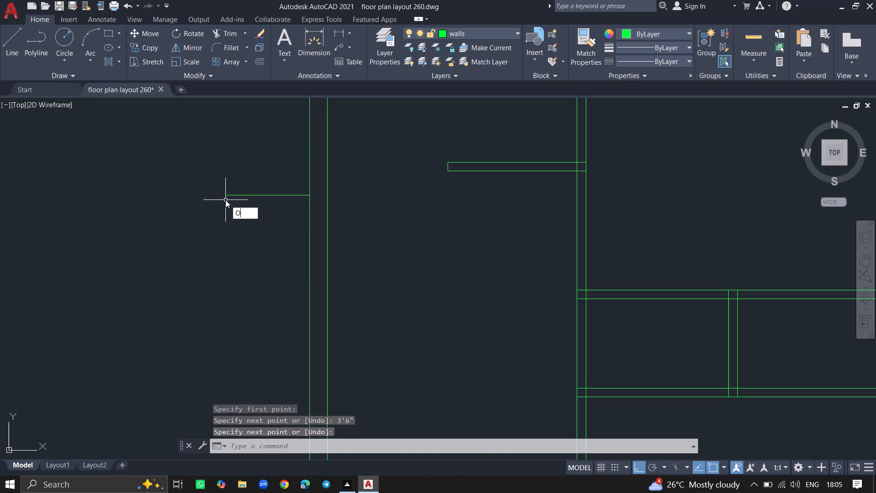
{"action": "key", "text": "BackSpace"}
{"action": "type", "text": "XL"}
{"action": "key", "text": "Return"}
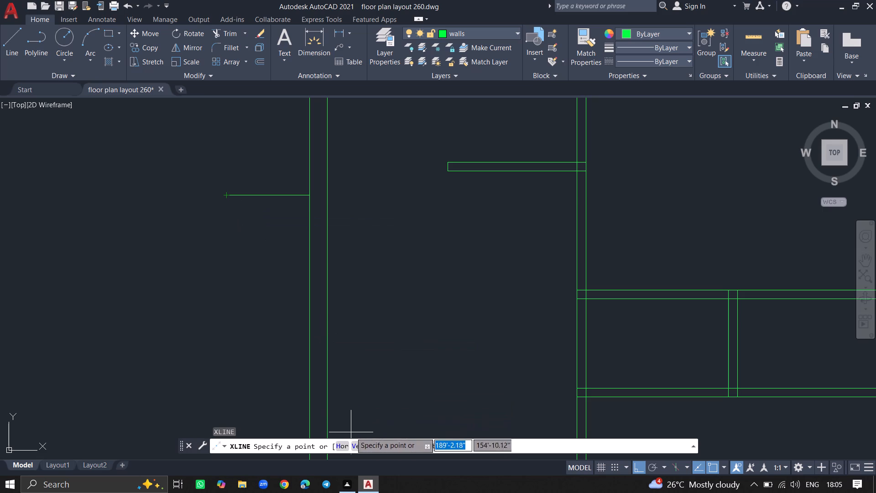
{"action": "left_click", "coordinate": [355, 444]}
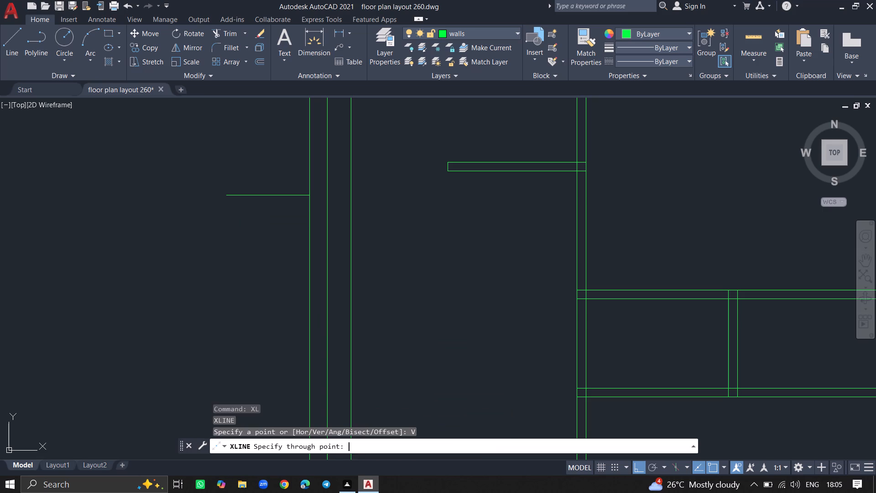
{"action": "left_click", "coordinate": [225, 194]}
{"action": "key", "text": "Return"}
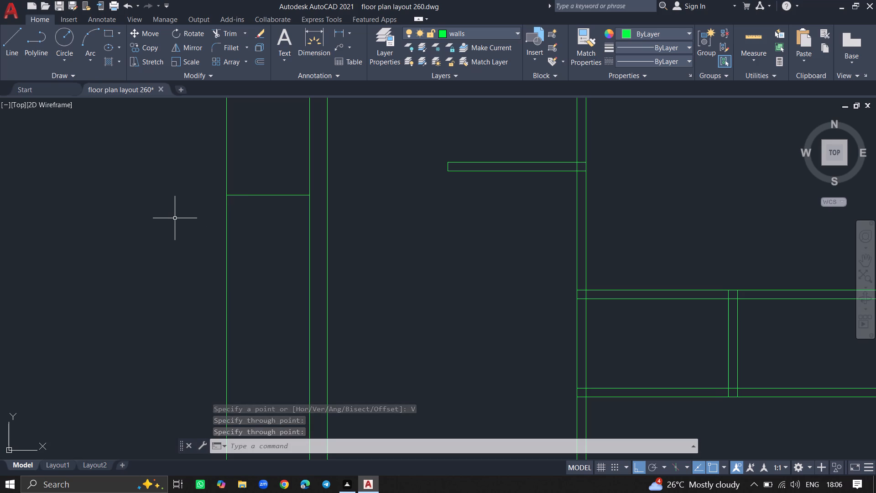
Offset the vertical construction line 4.5" toward the house.
{"action": "type", "text": "OFFSET"}
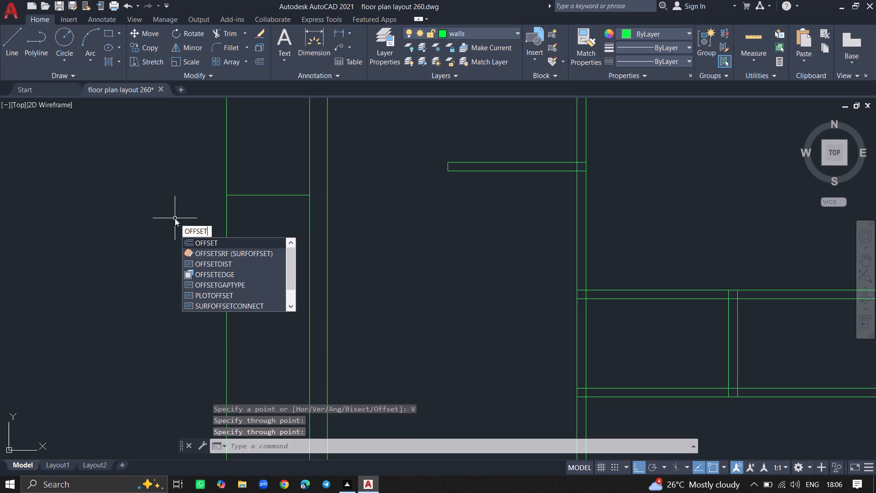
{"action": "key", "text": "Return"}
{"action": "type", "text": "4.5"}
{"action": "key", "text": "shift+quotedbl"}
{"action": "key", "text": "Return"}
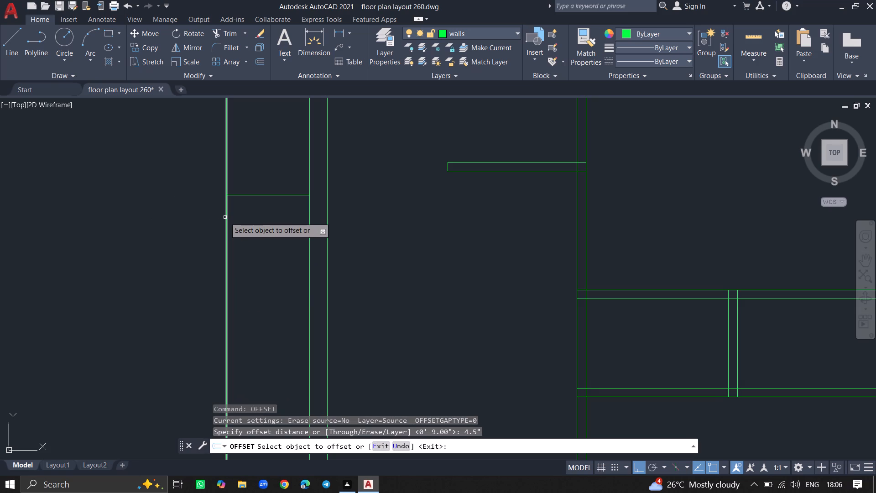
{"action": "left_click_drag", "start_coordinate": [225, 216], "coordinate": [252, 216]}
{"action": "left_click", "coordinate": [252, 216]}
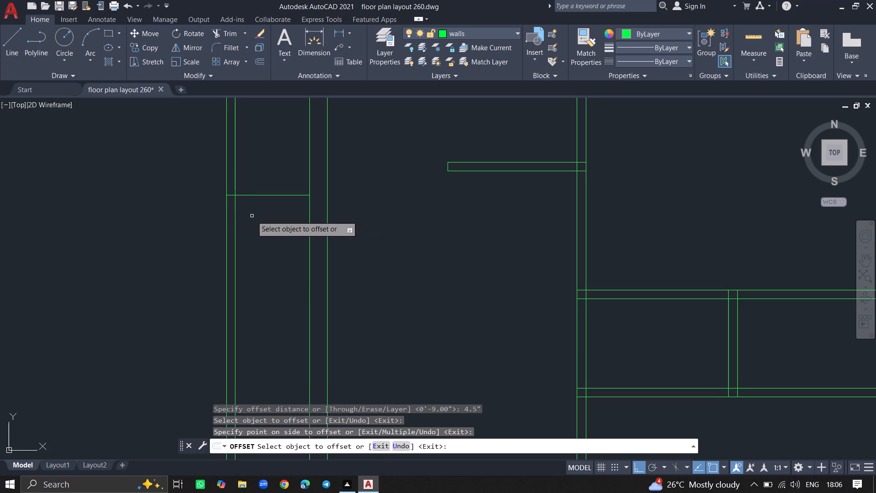
{"action": "key", "text": "Return"}
Save the floor plan drawing.
{"action": "scroll", "coordinate": [252, 216], "scroll_direction": "down", "scroll_amount": 3, "text": "ctrl"}
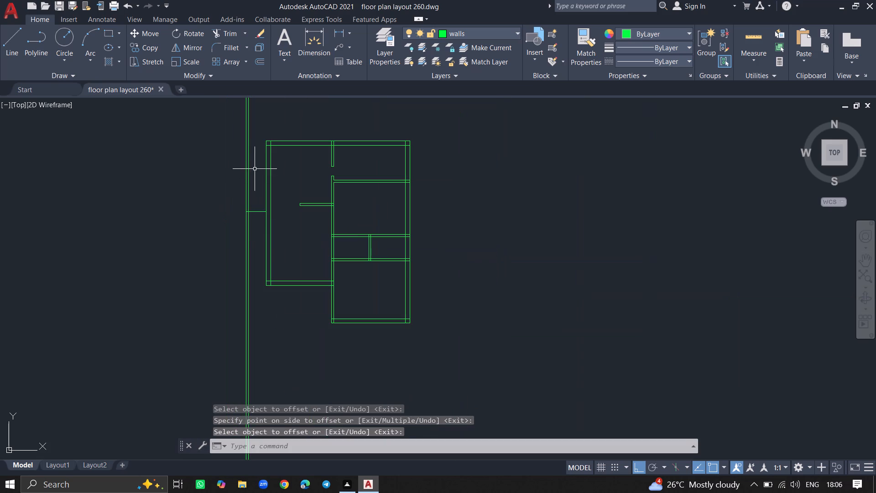
{"action": "scroll", "coordinate": [318, 133], "scroll_direction": "down", "scroll_amount": 1, "text": "ctrl"}
{"action": "key", "text": "ctrl+s"}
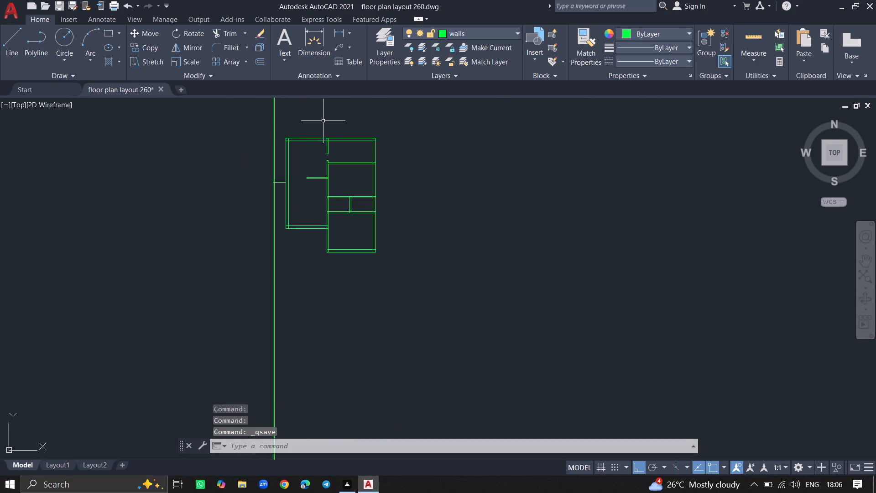
{"action": "key", "text": "ctrl+s"}
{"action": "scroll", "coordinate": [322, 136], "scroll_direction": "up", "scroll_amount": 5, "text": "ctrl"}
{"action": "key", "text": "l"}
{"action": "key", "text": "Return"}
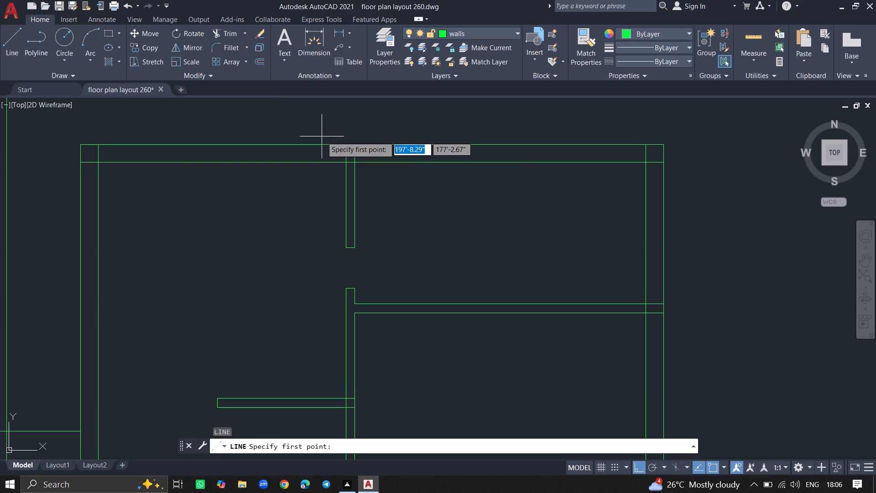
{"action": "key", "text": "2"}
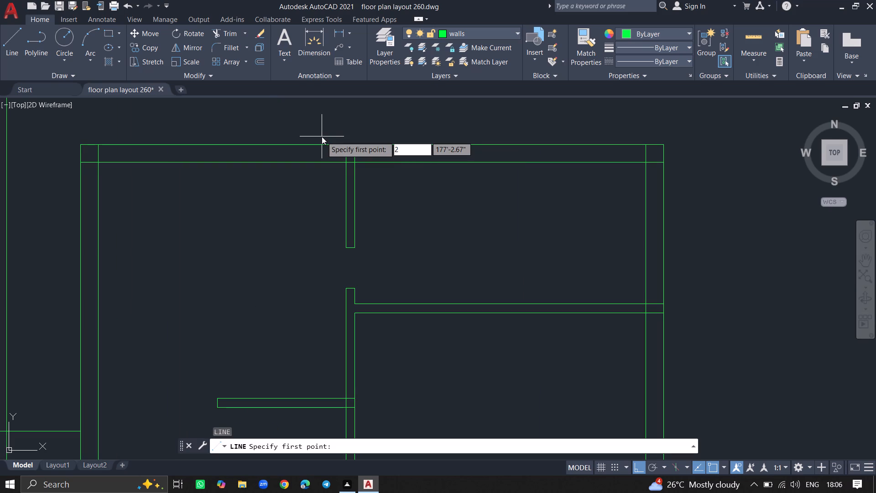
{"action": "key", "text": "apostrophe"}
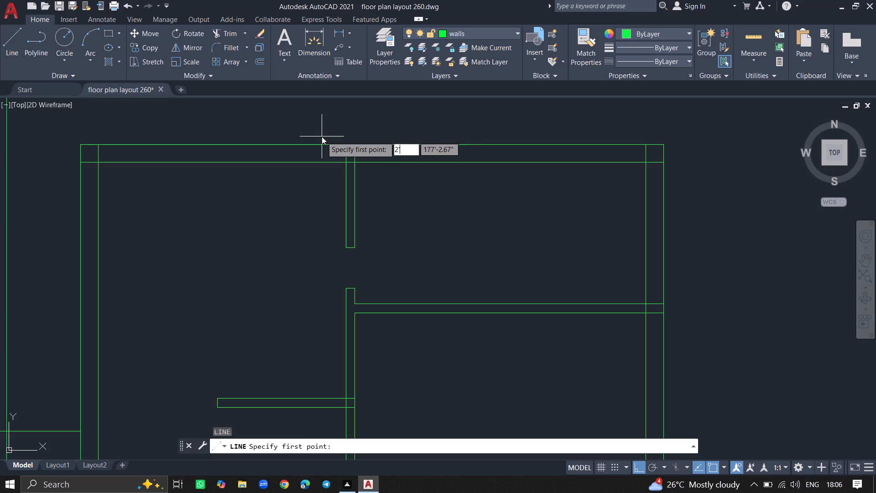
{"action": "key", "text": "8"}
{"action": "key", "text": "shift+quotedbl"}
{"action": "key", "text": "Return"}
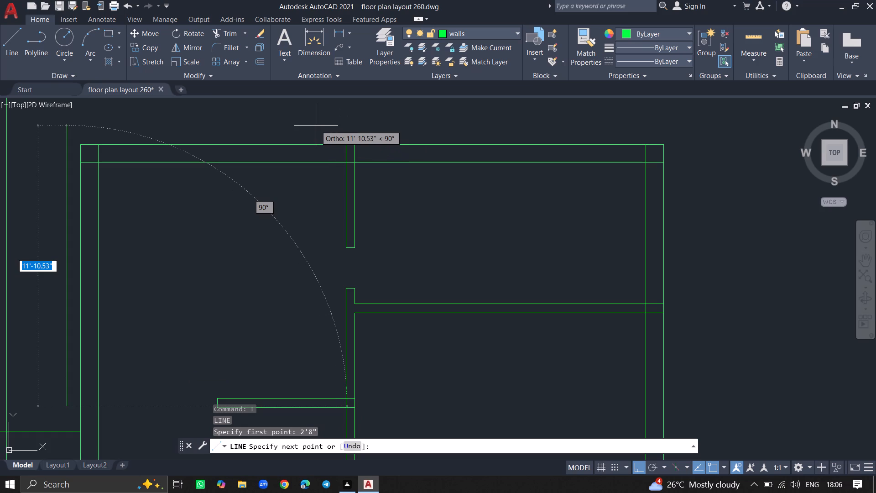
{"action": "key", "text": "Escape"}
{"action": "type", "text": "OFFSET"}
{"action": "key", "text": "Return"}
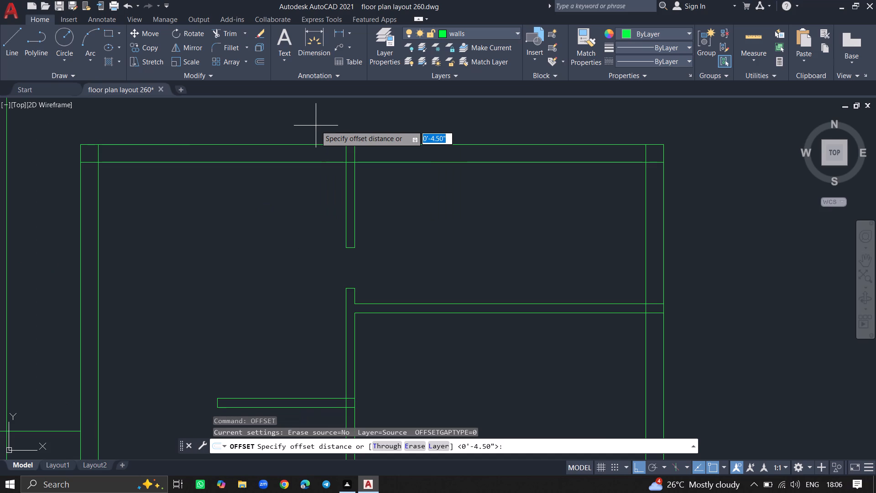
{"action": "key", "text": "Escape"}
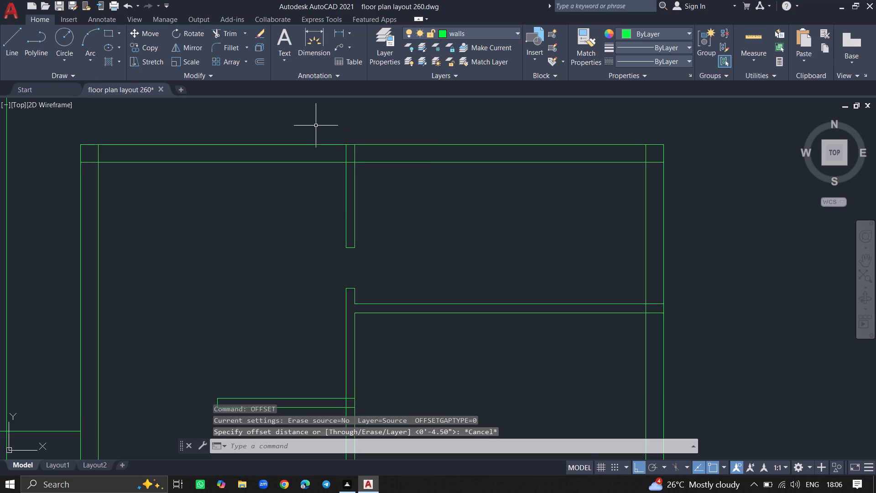
Draw a 2'8" vertical line outward from the top exterior wall's outer face, aligned with the central partition's left face.
{"action": "key", "text": "l"}
{"action": "key", "text": "Return"}
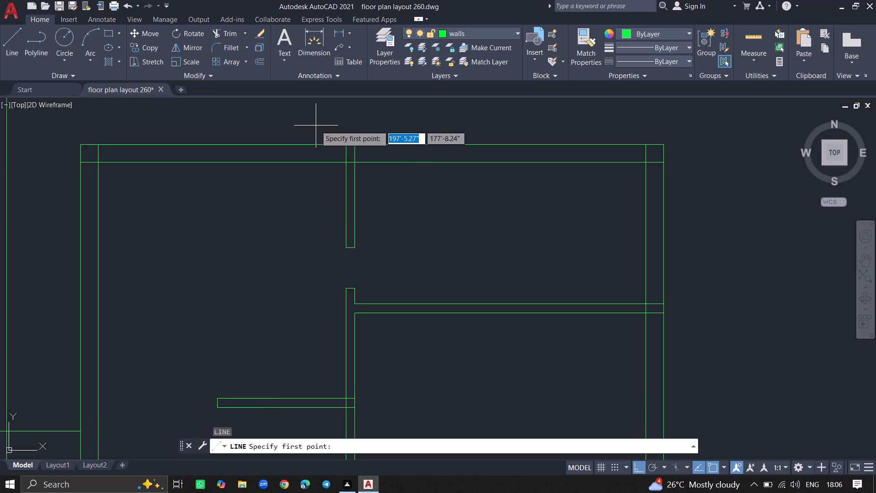
{"action": "left_click", "coordinate": [341, 146]}
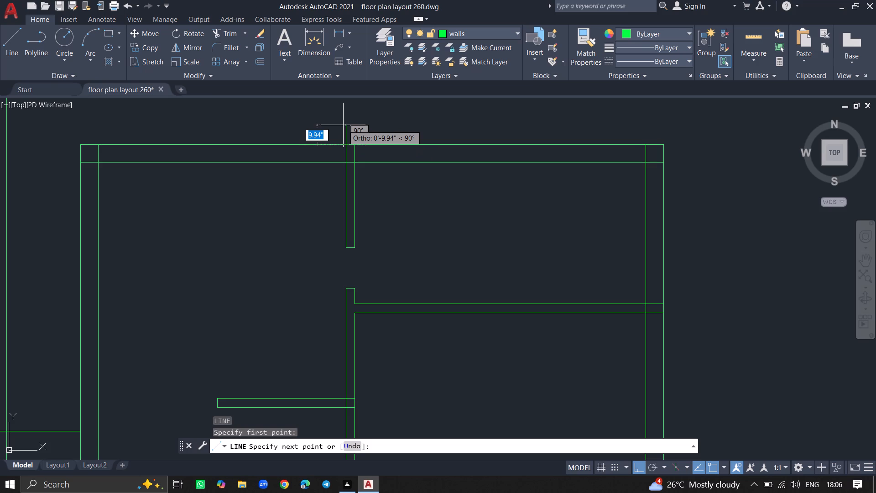
{"action": "key", "text": "2"}
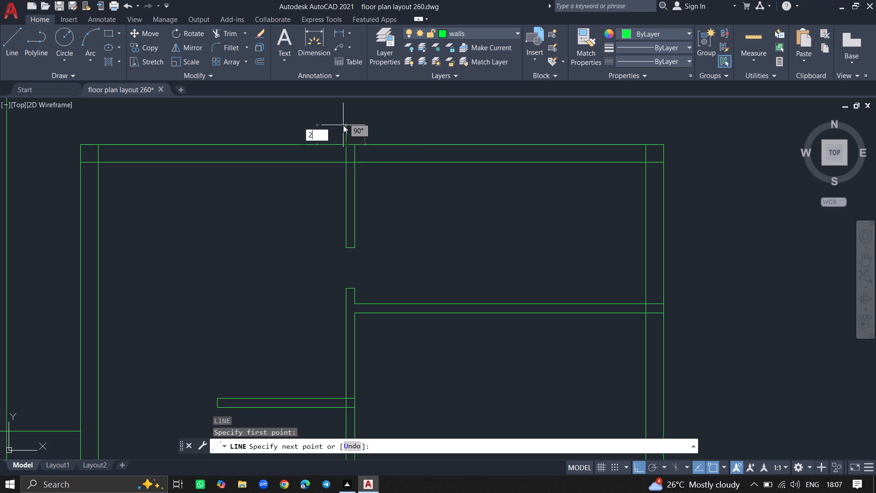
{"action": "key", "text": "apostrophe"}
{"action": "key", "text": "8"}
{"action": "key", "text": "shift+quotedbl"}
{"action": "key", "text": "Return"}
{"action": "key", "text": "Return"}
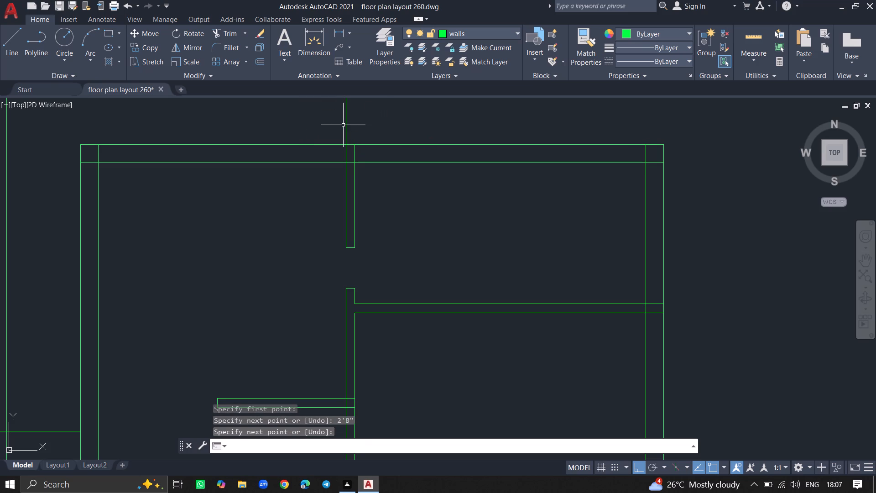
Place a horizontal construction line through the outer end of the 2'8" line.
{"action": "scroll", "coordinate": [392, 125], "scroll_direction": "down", "scroll_amount": 3, "text": "ctrl"}
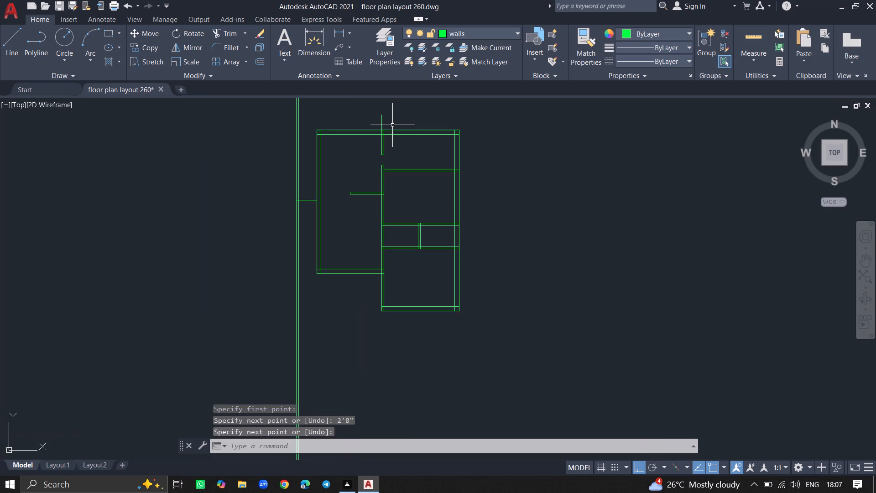
{"action": "scroll", "coordinate": [376, 110], "scroll_direction": "up", "scroll_amount": 3, "text": "ctrl"}
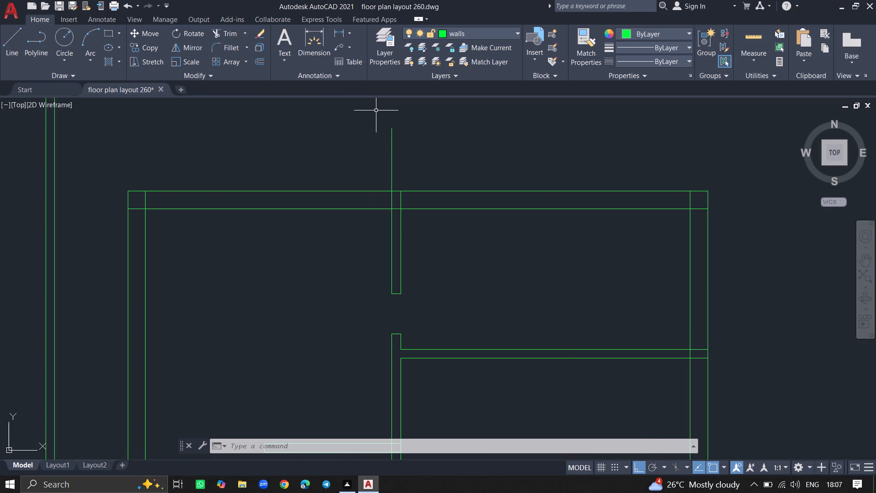
{"action": "type", "text": "XL"}
{"action": "key", "text": "Return"}
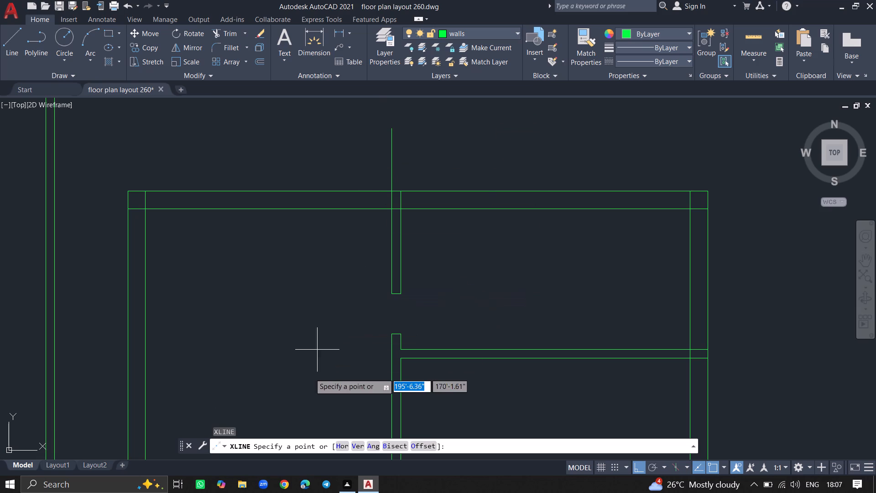
{"action": "left_click", "coordinate": [341, 445]}
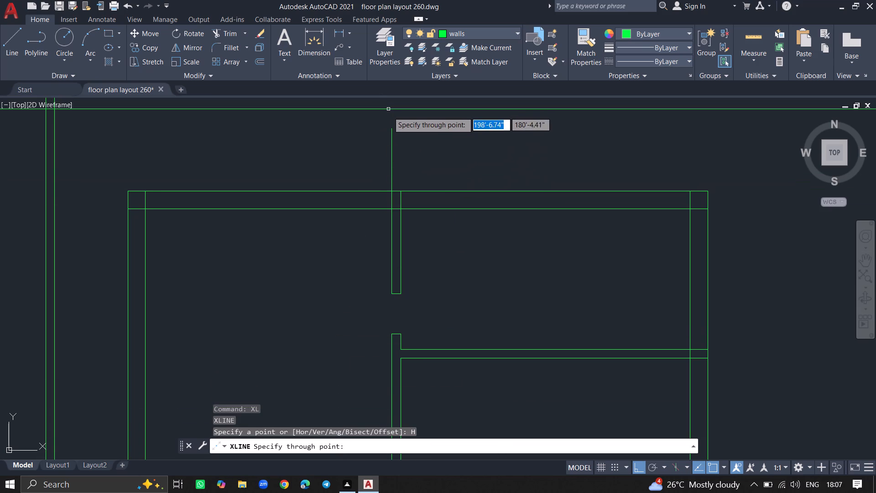
{"action": "left_click", "coordinate": [392, 128]}
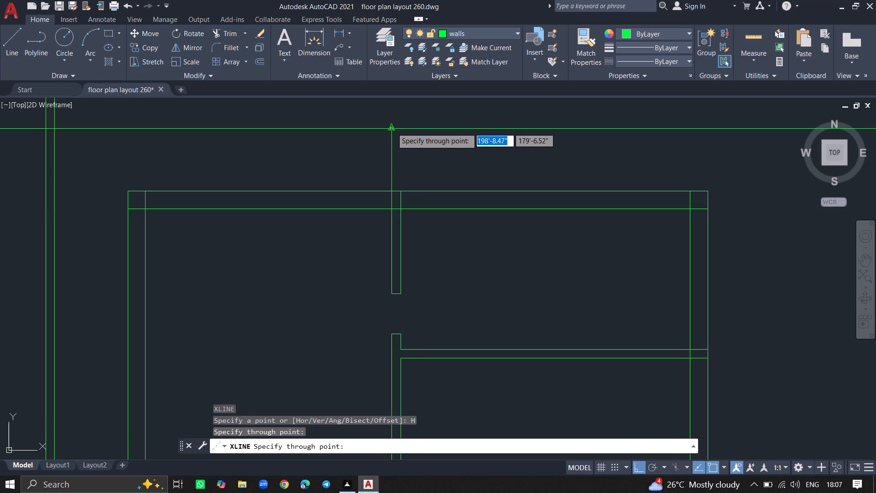
{"action": "key", "text": "Return"}
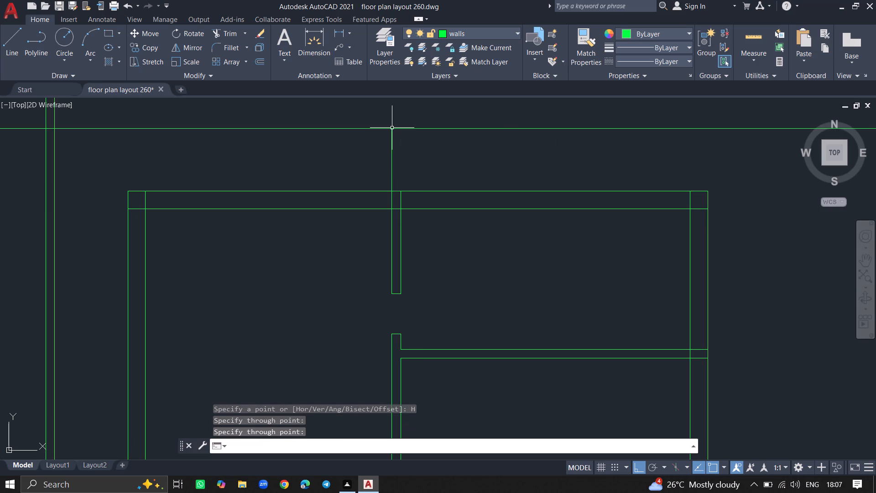
Offset the horizontal construction line 4.5" toward the house.
{"action": "type", "text": "OFF"}
{"action": "key", "text": "Return"}
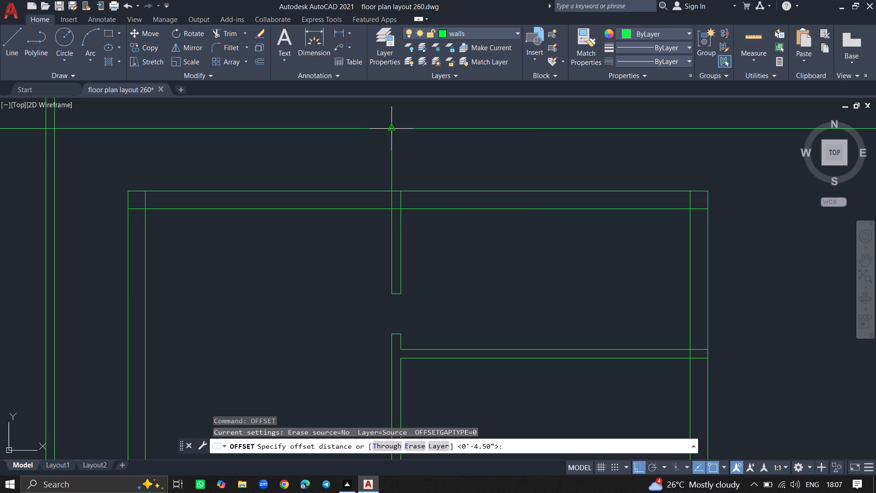
{"action": "key", "text": "4"}
{"action": "key", "text": "period"}
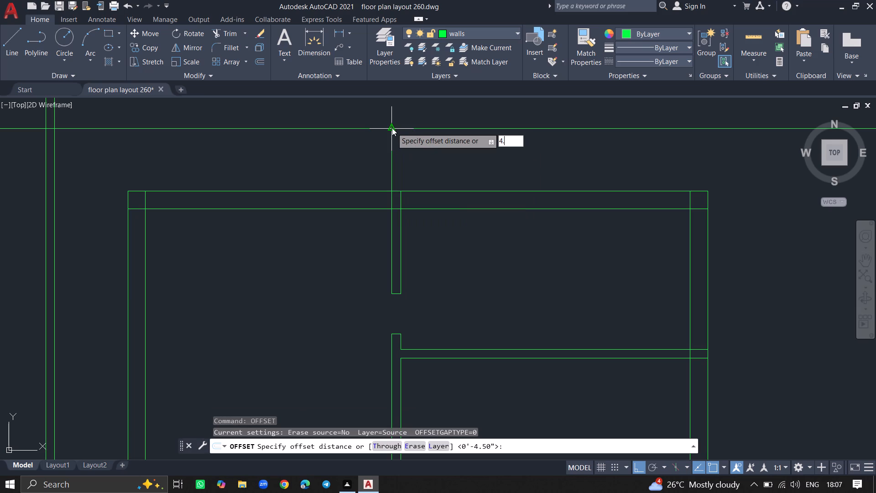
{"action": "key", "text": "5"}
{"action": "key", "text": "shift+quotedbl"}
{"action": "key", "text": "Return"}
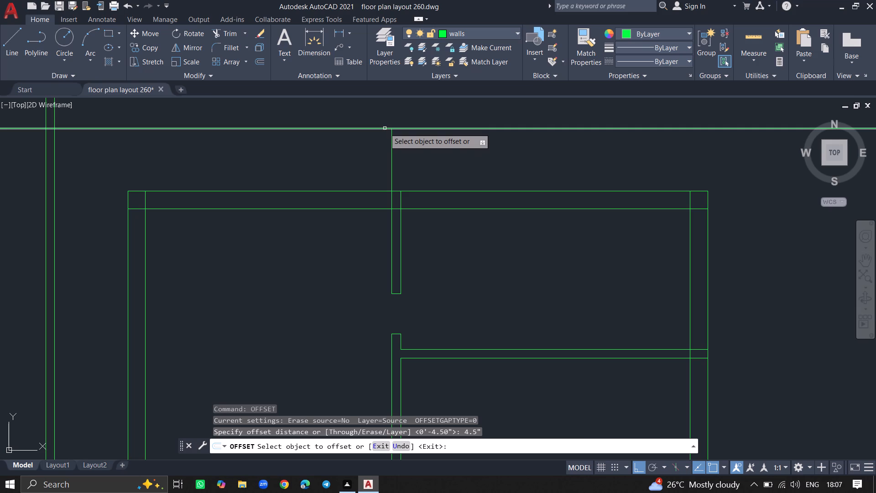
{"action": "left_click", "coordinate": [385, 128]}
{"action": "left_click", "coordinate": [385, 145]}
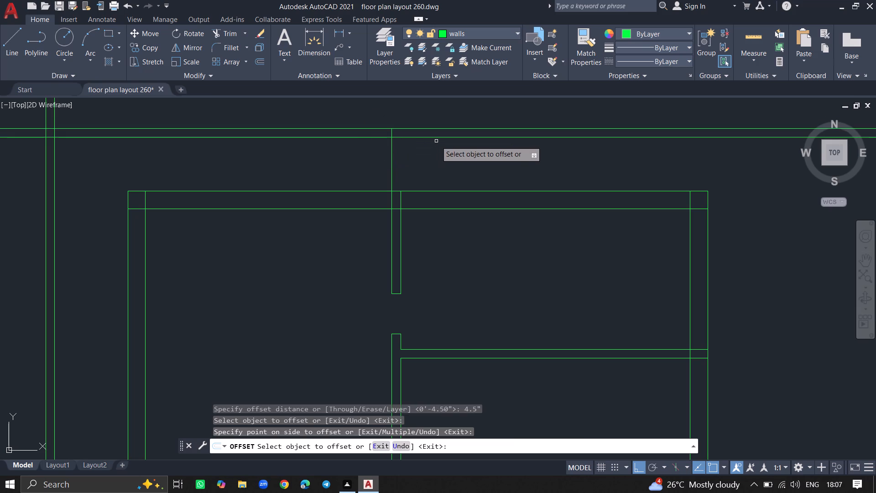
{"action": "key", "text": "Return"}
Trim the overrunning ends of both construction-line pairs beyond their crossing to form the outer wall's top-left corner.
{"action": "scroll", "coordinate": [436, 141], "scroll_direction": "down", "scroll_amount": 2, "text": "ctrl"}
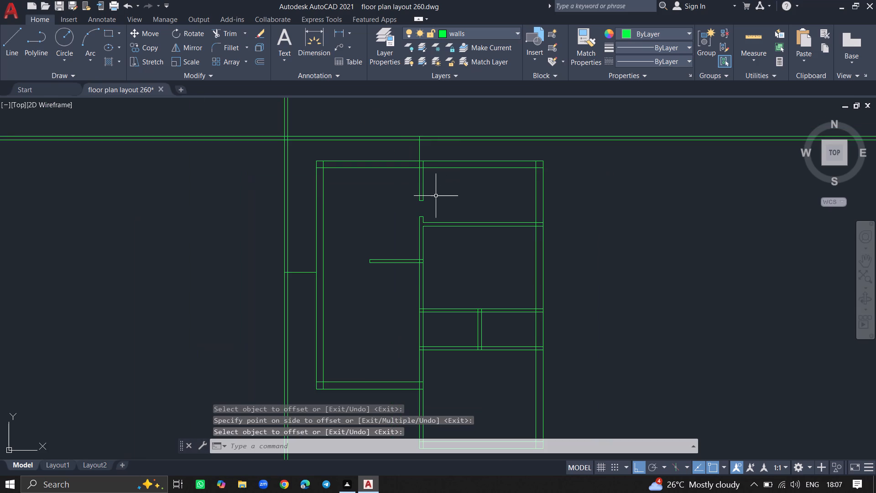
{"action": "scroll", "coordinate": [248, 185], "scroll_direction": "down", "scroll_amount": 4, "text": "ctrl"}
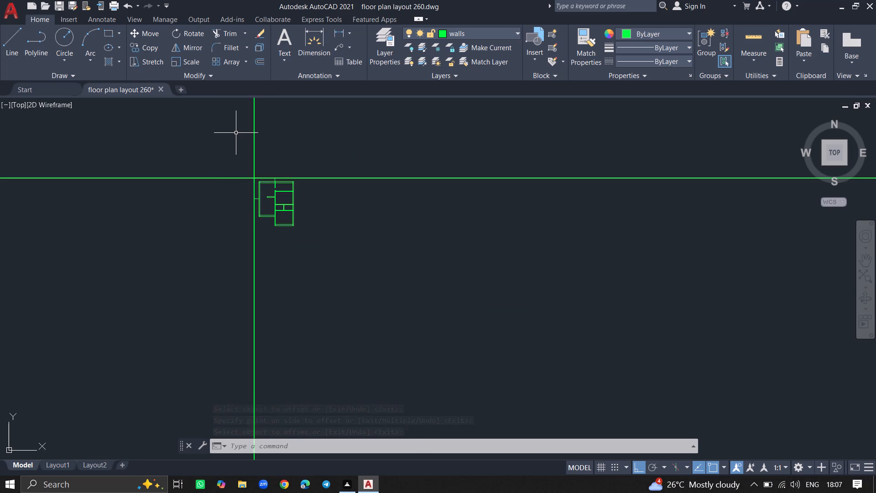
{"action": "scroll", "coordinate": [236, 133], "scroll_direction": "up", "scroll_amount": 3, "text": "ctrl"}
{"action": "type", "text": "TRIM"}
{"action": "key", "text": "Return"}
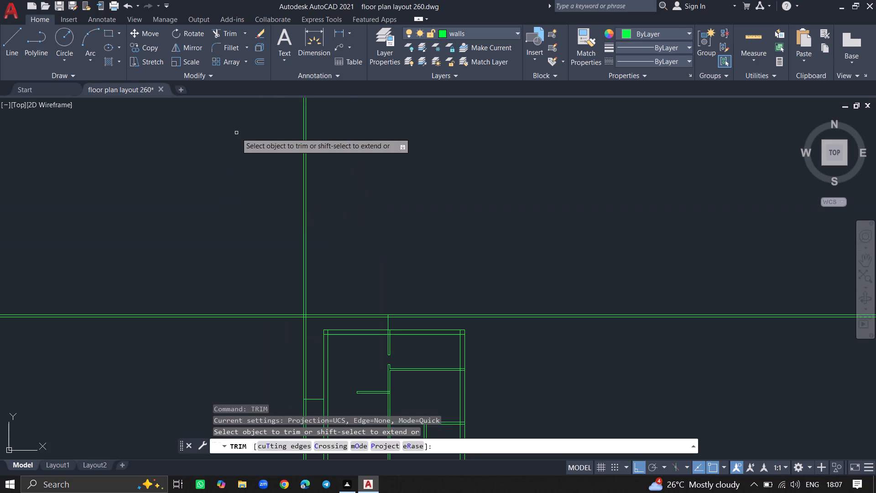
{"action": "left_click", "coordinate": [305, 195]}
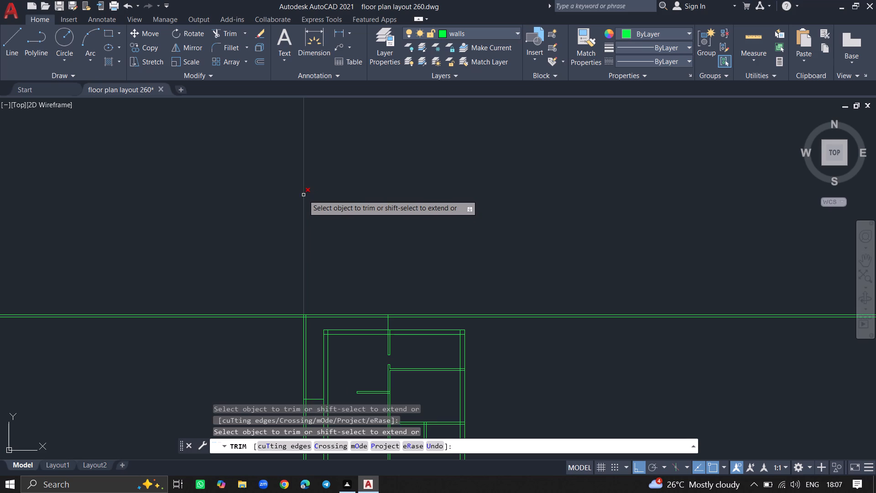
{"action": "left_click", "coordinate": [303, 195]}
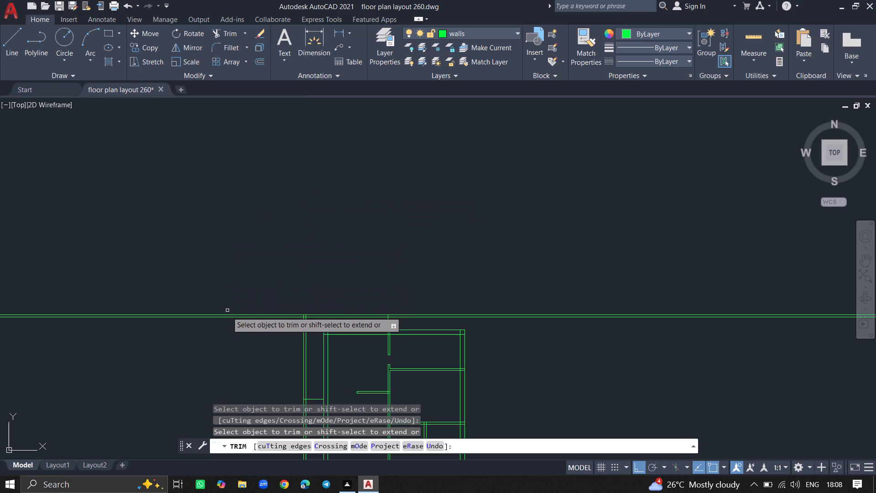
{"action": "left_click", "coordinate": [227, 315]}
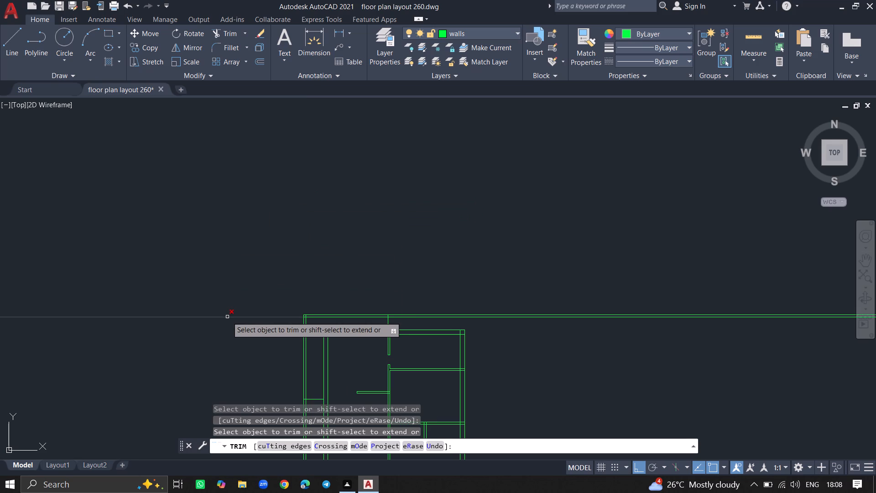
{"action": "left_click", "coordinate": [227, 317]}
{"action": "key", "text": "Return"}
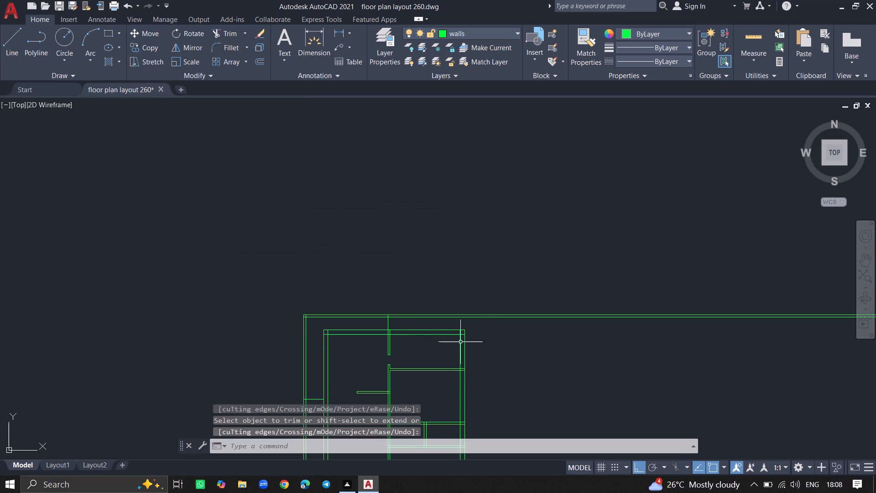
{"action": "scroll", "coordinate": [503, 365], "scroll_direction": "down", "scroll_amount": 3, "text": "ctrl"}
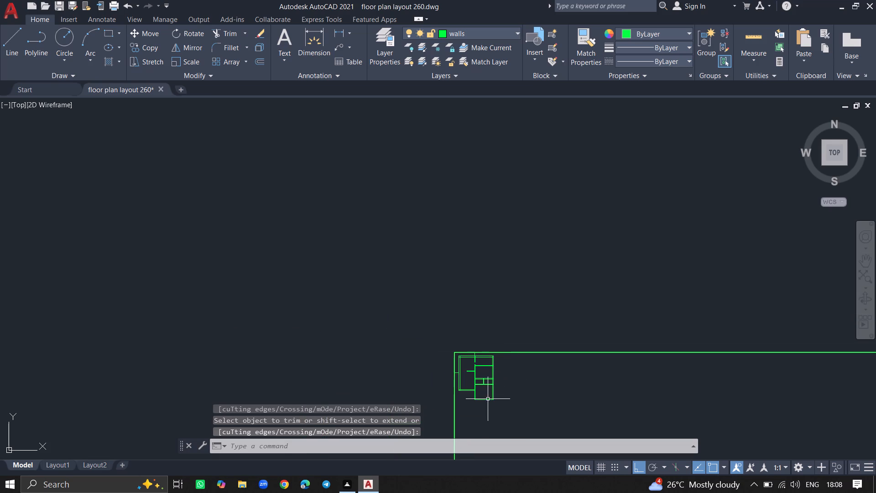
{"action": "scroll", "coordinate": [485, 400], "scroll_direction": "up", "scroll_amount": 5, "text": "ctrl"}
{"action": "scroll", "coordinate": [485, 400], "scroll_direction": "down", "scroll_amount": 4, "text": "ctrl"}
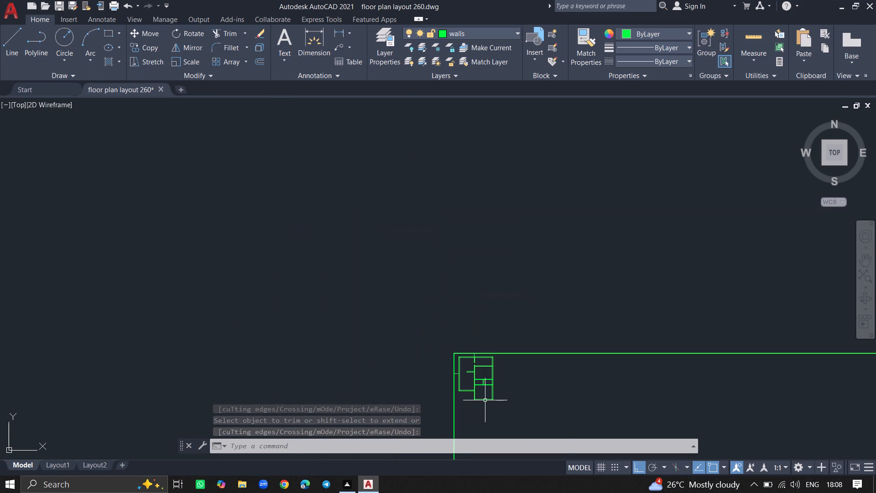
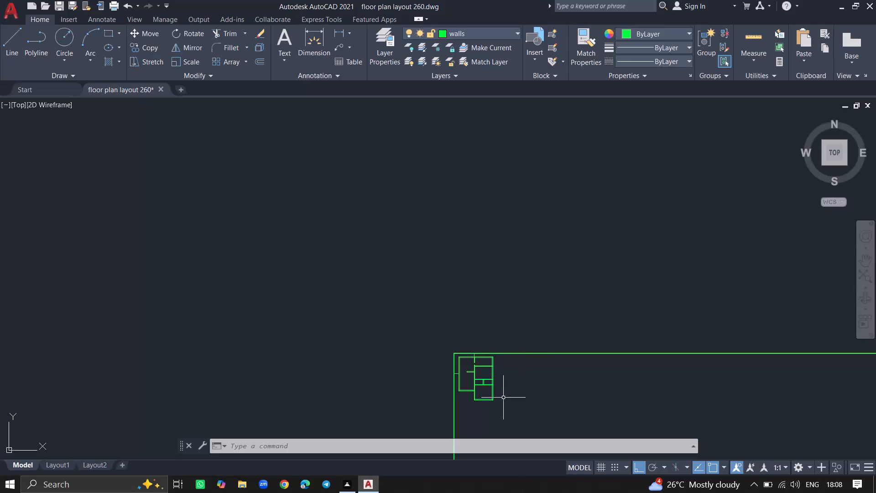
Draw a 1'9" horizontal line outward from the right exterior wall's outer face.
{"action": "scroll", "coordinate": [503, 398], "scroll_direction": "up", "scroll_amount": 7, "text": "ctrl"}
{"action": "scroll", "coordinate": [503, 398], "scroll_direction": "down", "scroll_amount": 5, "text": "ctrl"}
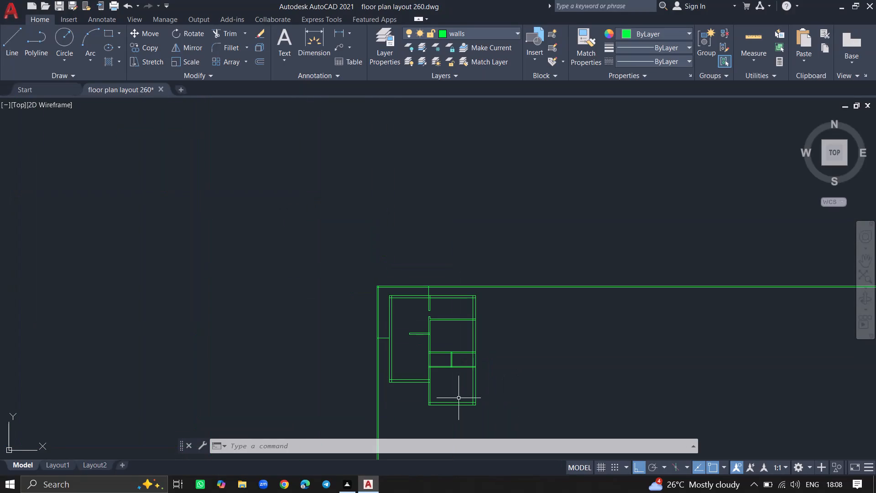
{"action": "key", "text": "l"}
{"action": "key", "text": "Return"}
{"action": "scroll", "coordinate": [476, 331], "scroll_direction": "up", "scroll_amount": 9, "text": "ctrl"}
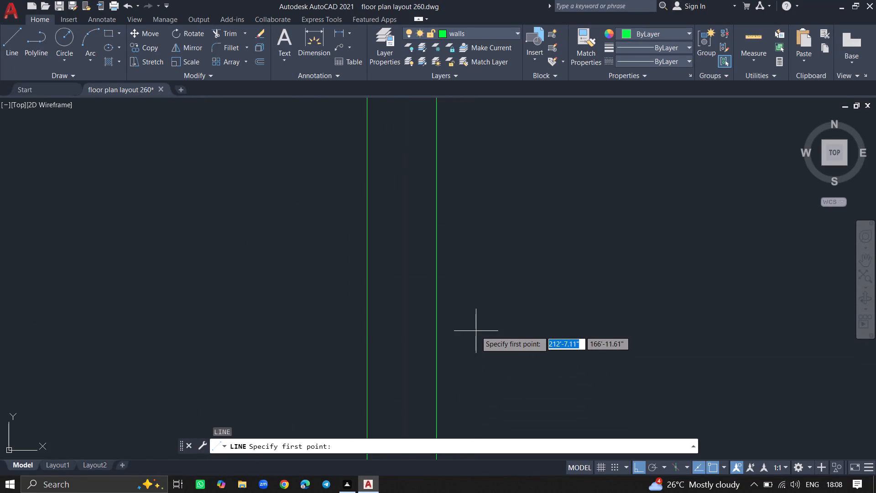
{"action": "left_click_drag", "start_coordinate": [437, 300], "coordinate": [528, 304]}
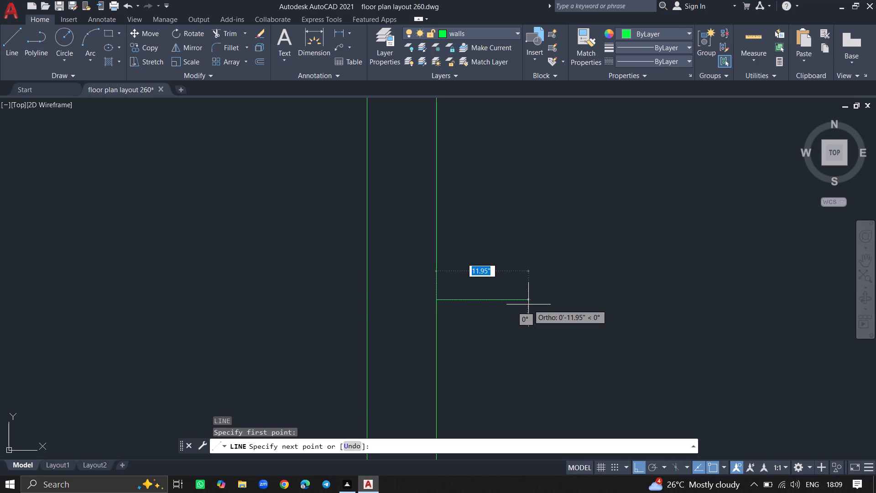
{"action": "key", "text": "1"}
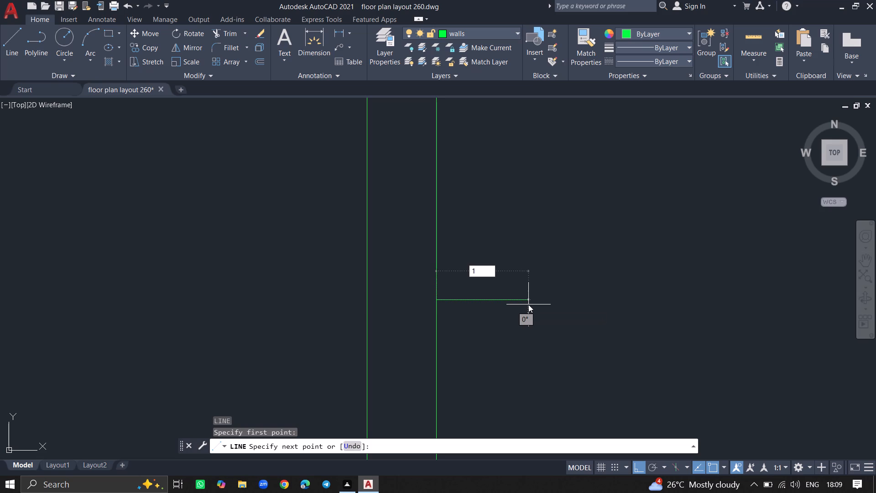
{"action": "type", "text": "'9"}
{"action": "key", "text": "shift+quotedbl"}
{"action": "key", "text": "Return"}
{"action": "key", "text": "Return"}
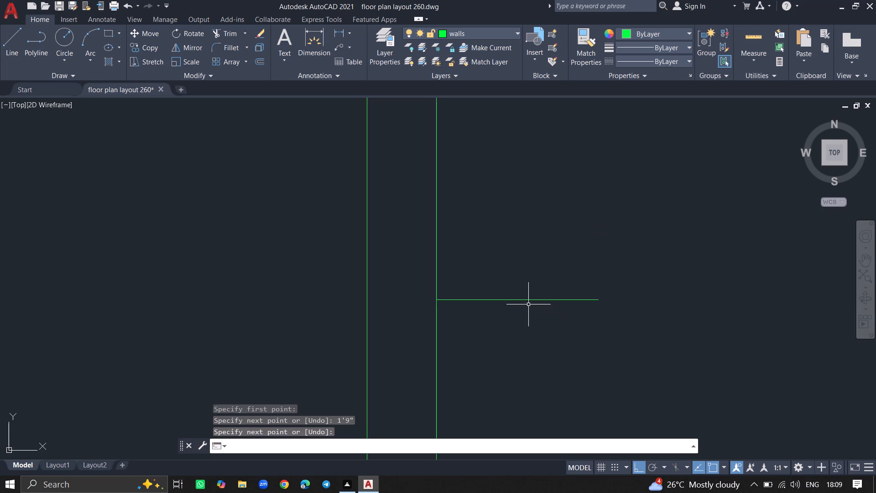
Place a vertical construction line through the outer end of the 1'9" line.
{"action": "scroll", "coordinate": [549, 294], "scroll_direction": "down", "scroll_amount": 6, "text": "ctrl"}
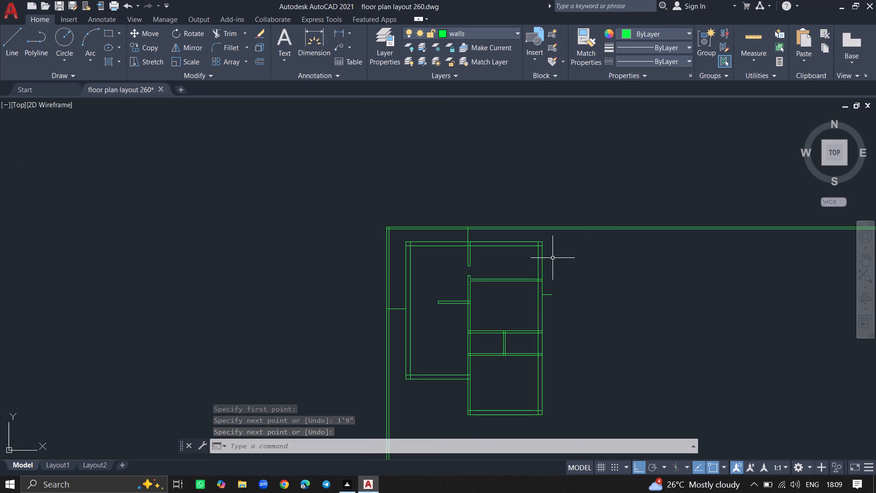
{"action": "type", "text": "XL"}
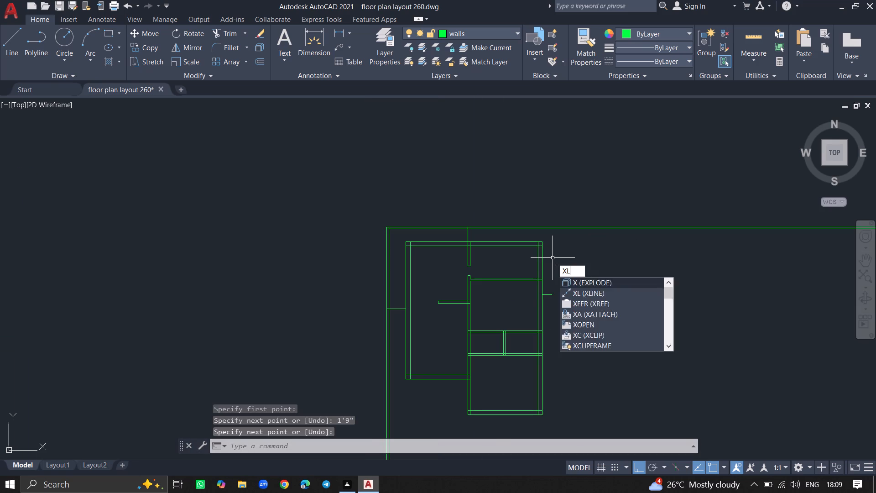
{"action": "key", "text": "Return"}
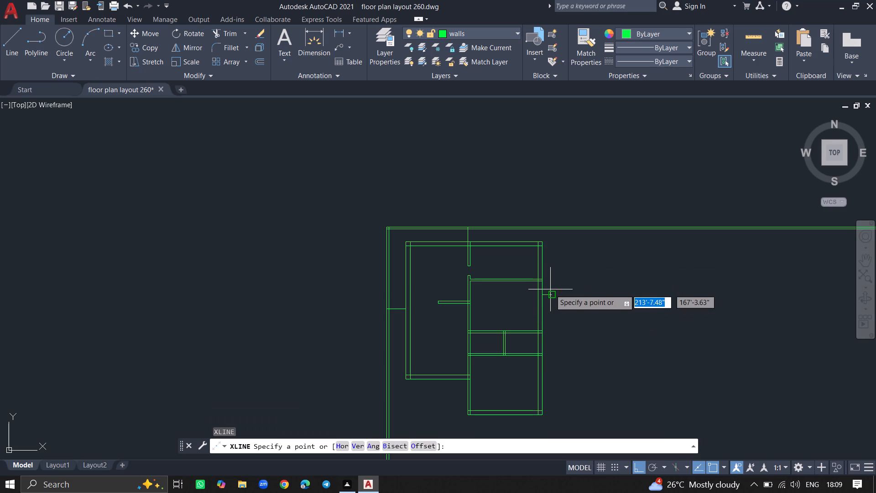
{"action": "left_click", "coordinate": [356, 446]}
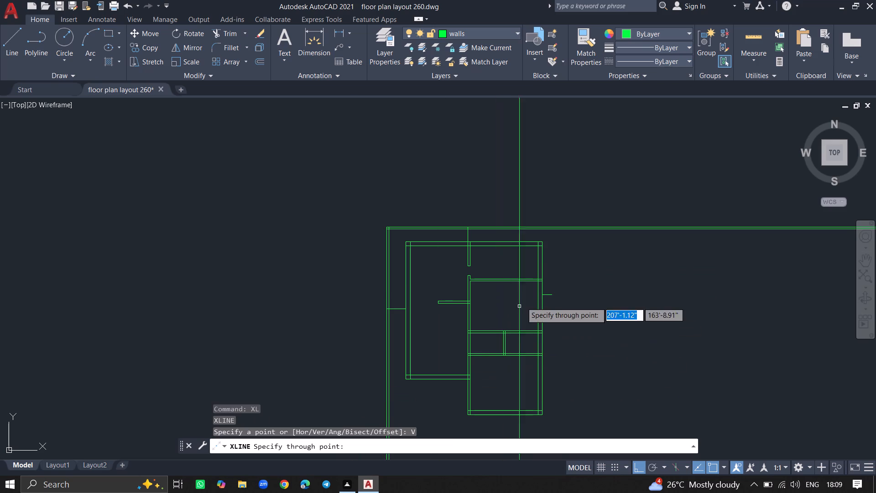
{"action": "left_click", "coordinate": [551, 294]}
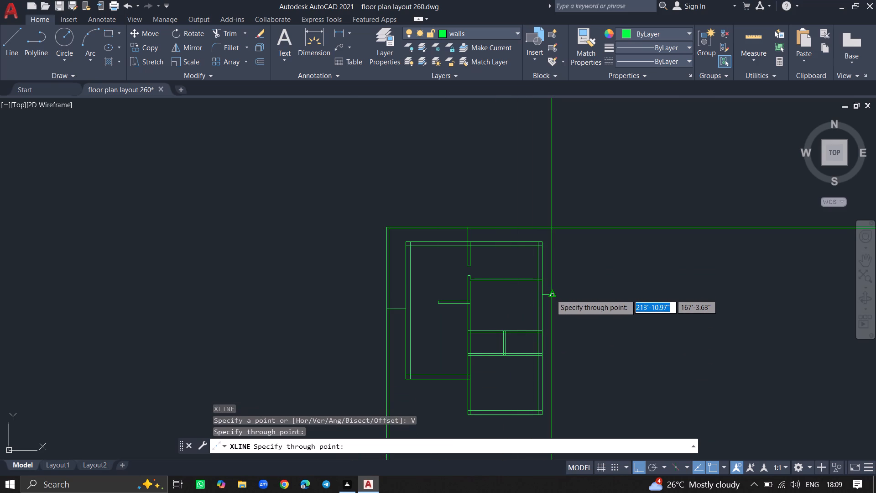
{"action": "key", "text": "Return"}
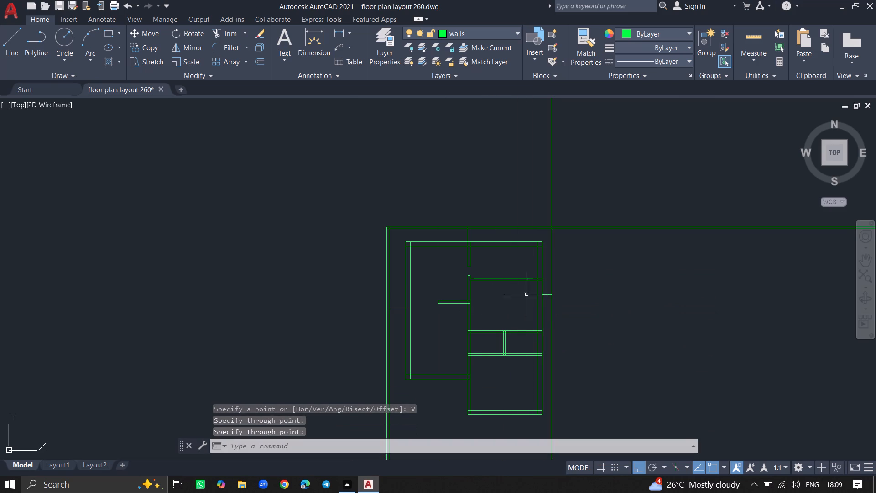
Offset the new vertical construction line 4.5" toward the house.
{"action": "scroll", "coordinate": [532, 291], "scroll_direction": "up", "scroll_amount": 3, "text": "ctrl"}
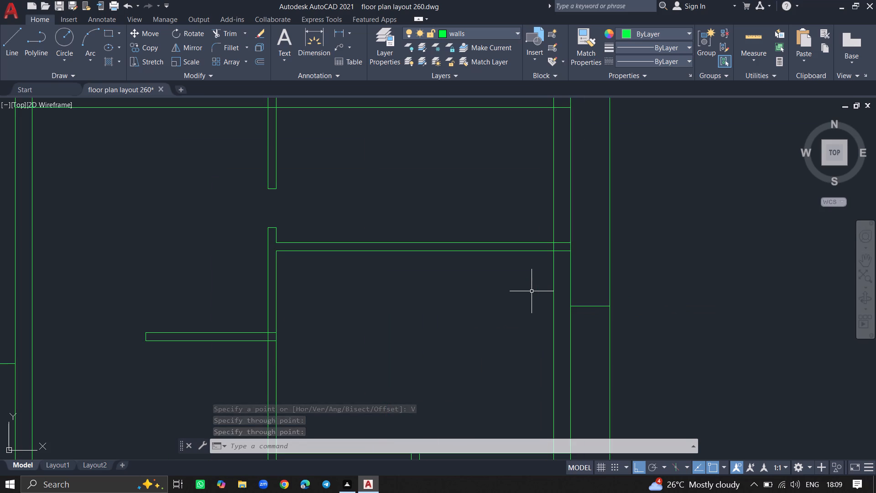
{"action": "type", "text": "OFFSET"}
{"action": "key", "text": "Return"}
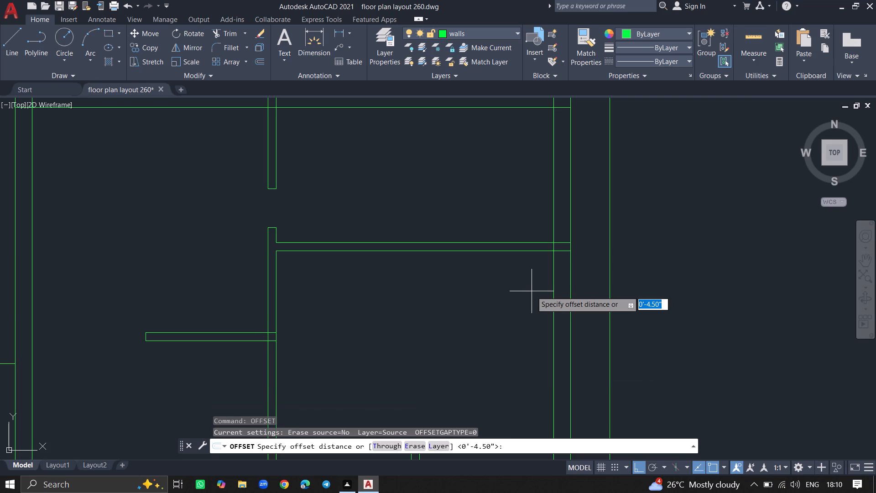
{"action": "key", "text": "4"}
{"action": "type", "text": ".5"}
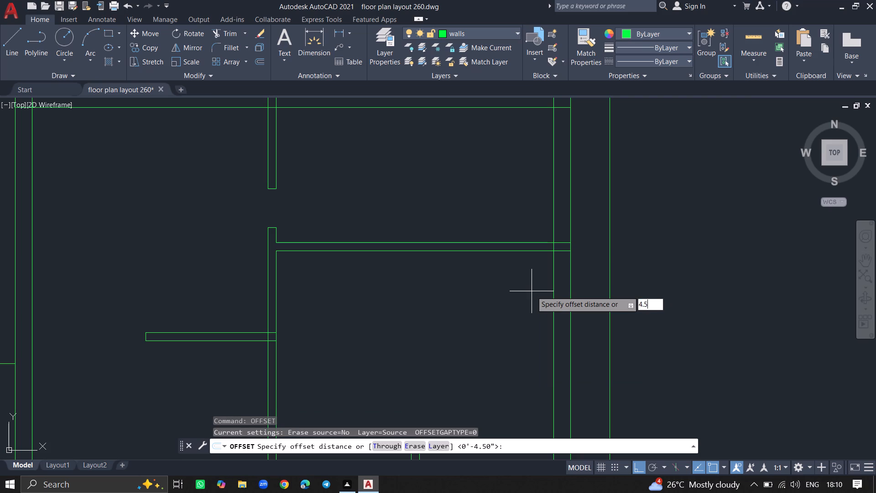
{"action": "key", "text": "shift+quotedbl"}
{"action": "key", "text": "Return"}
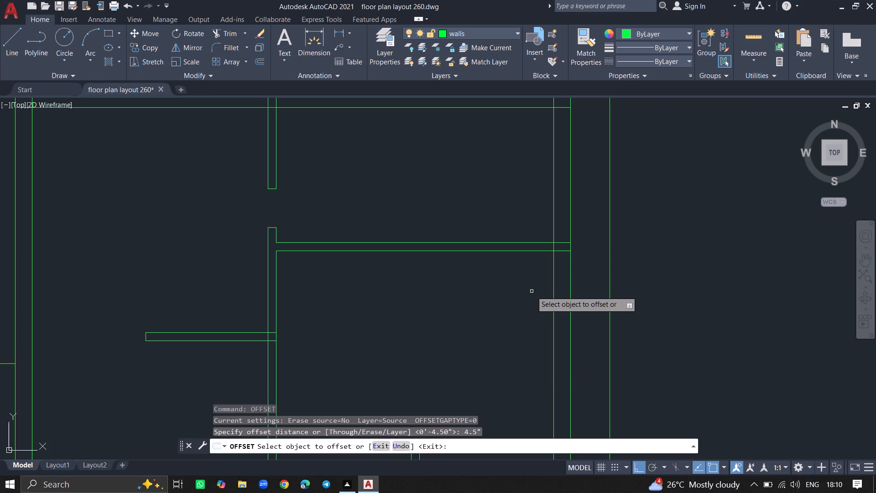
{"action": "left_click_drag", "start_coordinate": [609, 263], "coordinate": [597, 263]}
{"action": "left_click", "coordinate": [597, 263]}
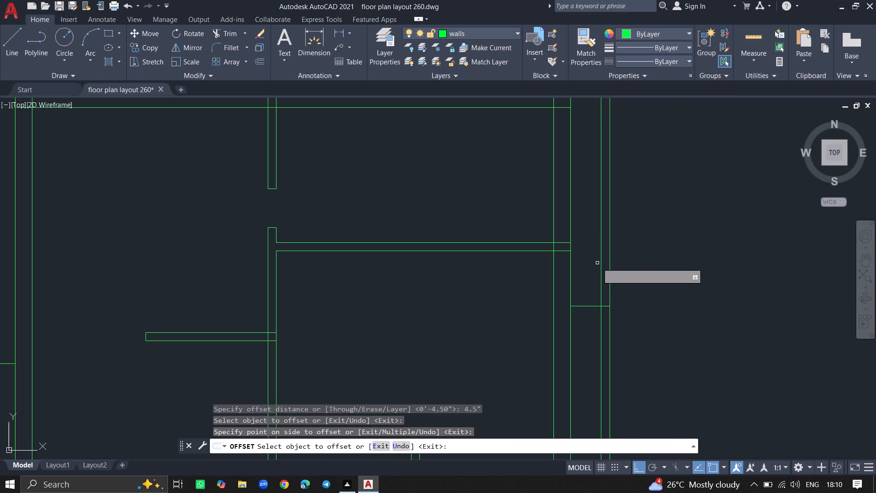
{"action": "key", "text": "Return"}
Trim the overrunning ends of the vertical and horizontal line pairs beyond their crossing to form the outer wall's top-right corner.
{"action": "scroll", "coordinate": [597, 263], "scroll_direction": "down", "scroll_amount": 4, "text": "ctrl"}
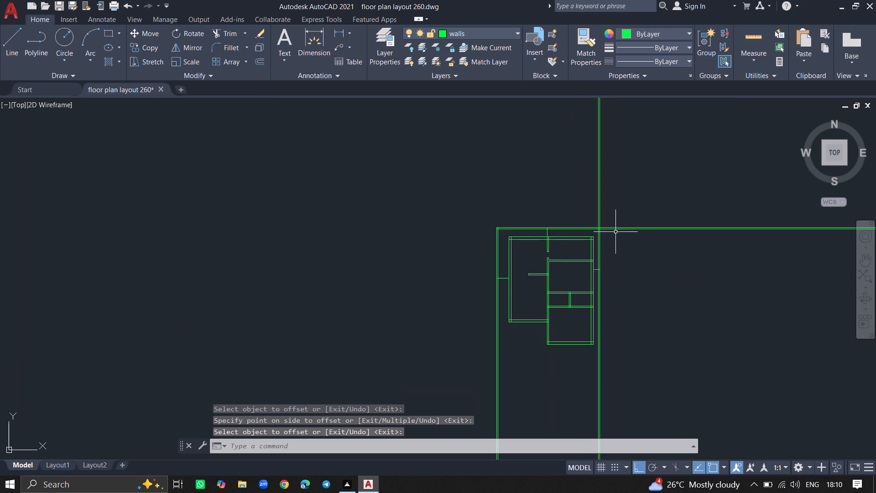
{"action": "scroll", "coordinate": [619, 183], "scroll_direction": "up", "scroll_amount": 2, "text": "ctrl"}
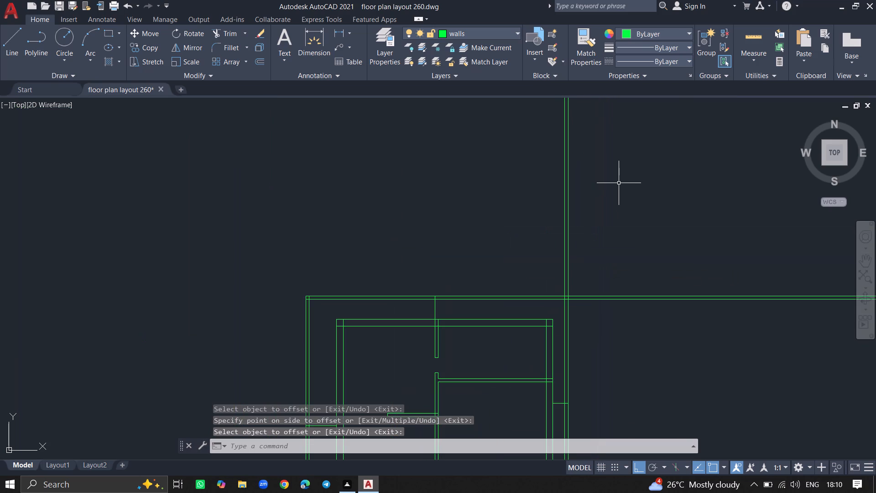
{"action": "type", "text": "TRIM"}
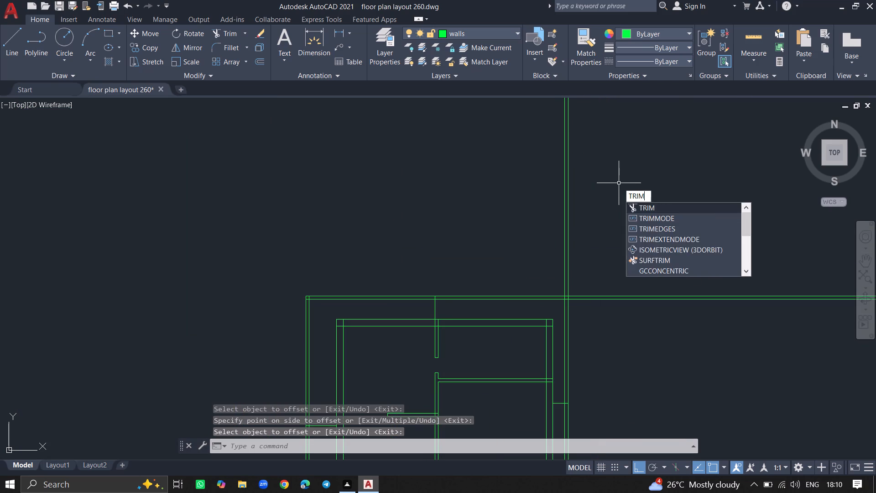
{"action": "key", "text": "Return"}
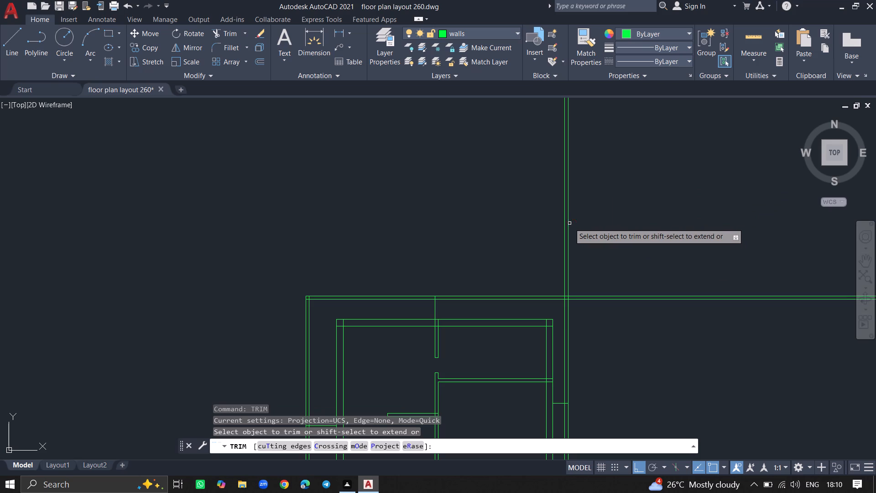
{"action": "left_click", "coordinate": [569, 224]}
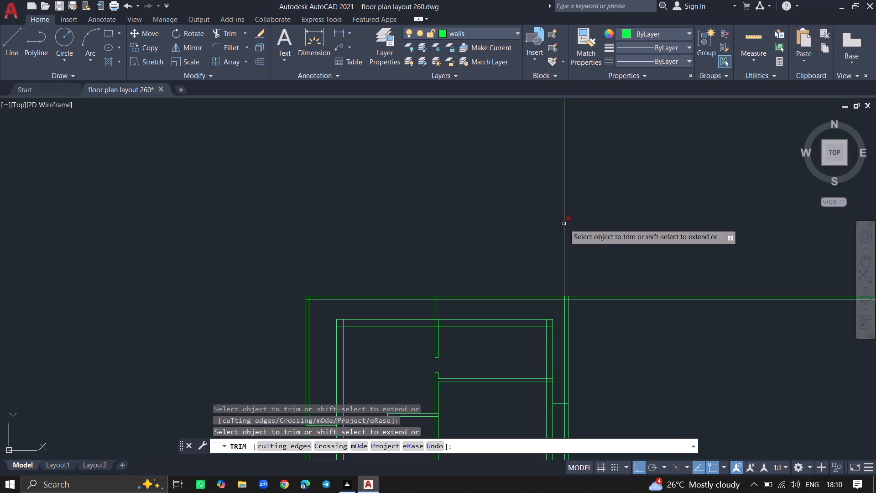
{"action": "left_click", "coordinate": [564, 224]}
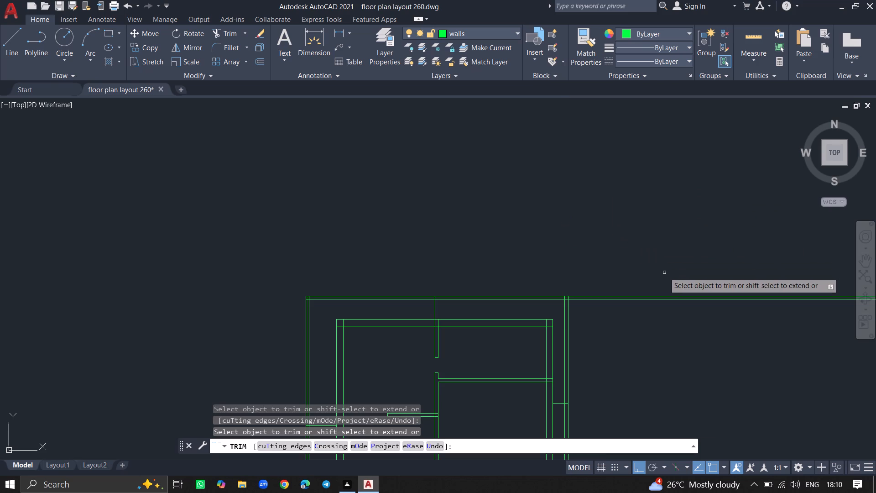
{"action": "left_click", "coordinate": [664, 297]}
{"action": "left_click", "coordinate": [664, 299]}
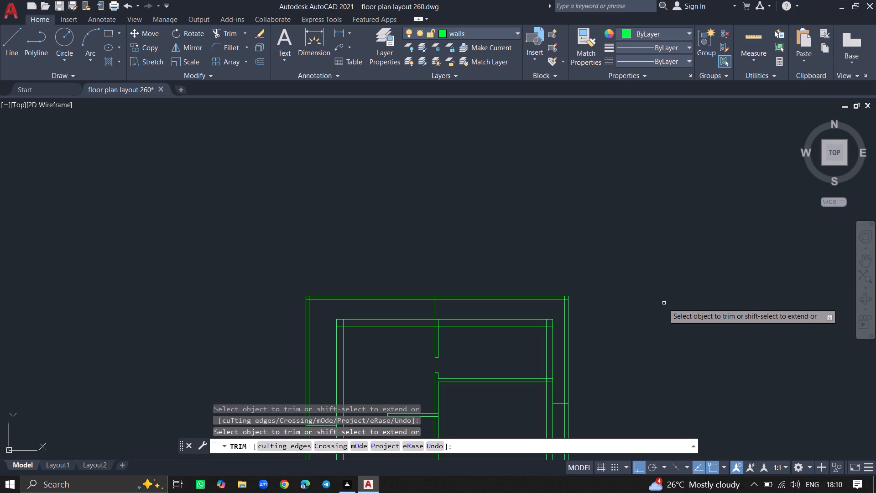
{"action": "key", "text": "Return"}
Offset the inner face of the left outer wall 10'6" to the right, toward the house.
{"action": "scroll", "coordinate": [663, 303], "scroll_direction": "down", "scroll_amount": 3, "text": "ctrl"}
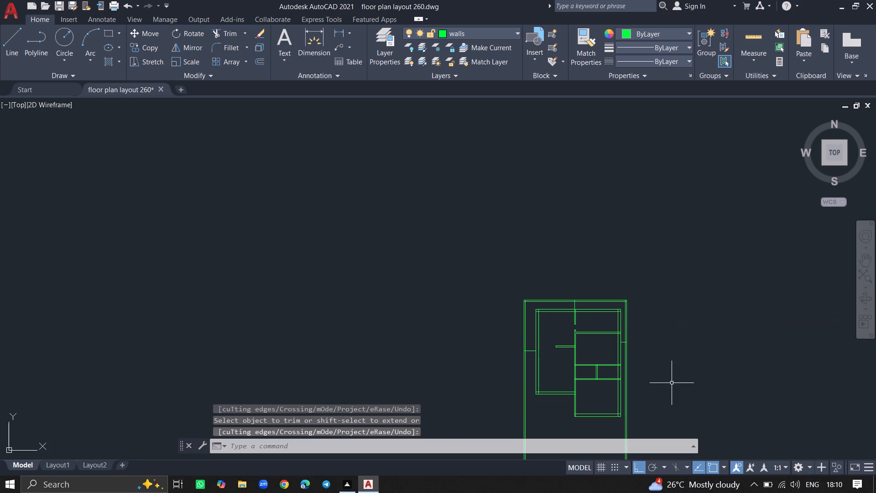
{"action": "scroll", "coordinate": [608, 398], "scroll_direction": "down", "scroll_amount": 2, "text": "ctrl"}
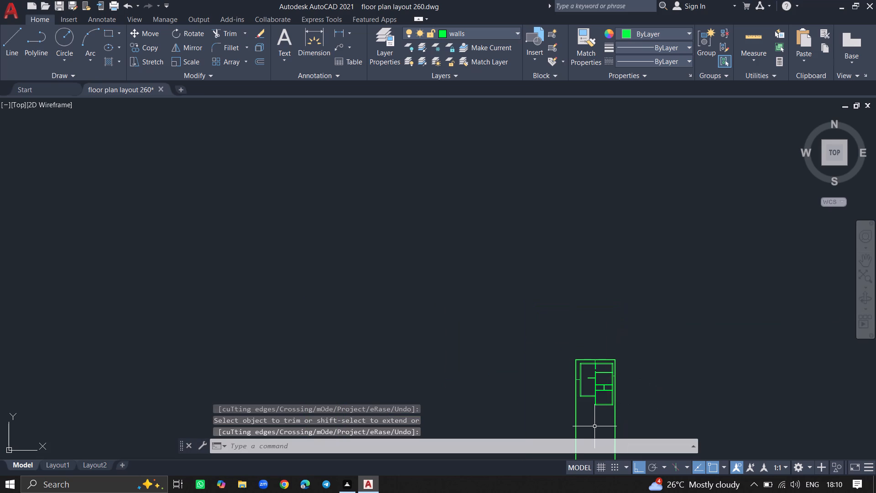
{"action": "scroll", "coordinate": [594, 426], "scroll_direction": "up", "scroll_amount": 5, "text": "ctrl"}
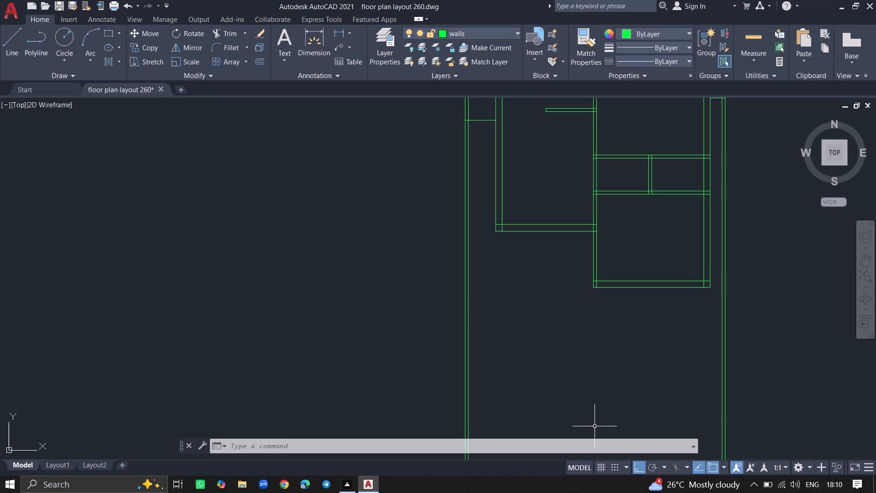
{"action": "type", "text": "OFF"}
{"action": "key", "text": "Return"}
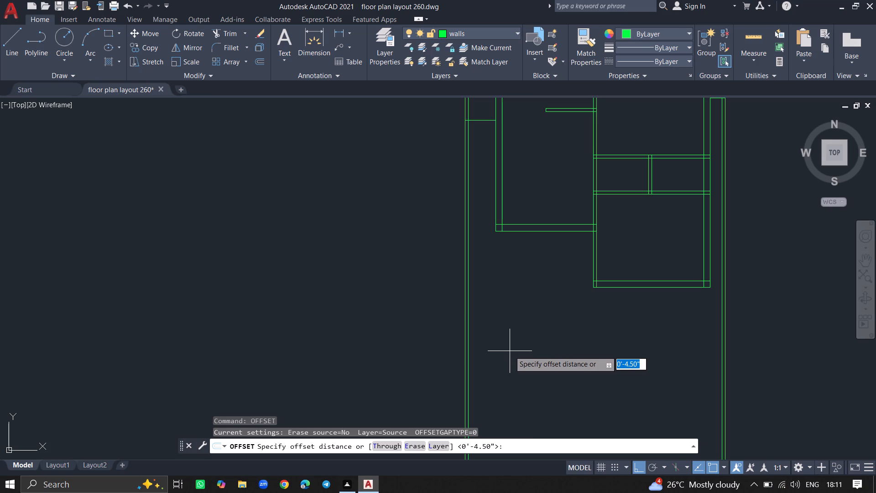
{"action": "key", "text": "1"}
{"action": "type", "text": "0'"}
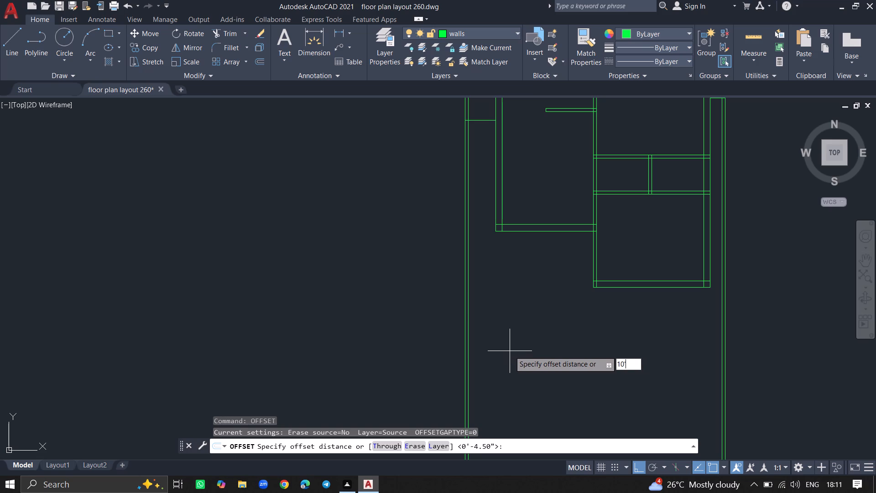
{"action": "key", "text": "6"}
{"action": "key", "text": "shift+quotedbl"}
{"action": "key", "text": "Return"}
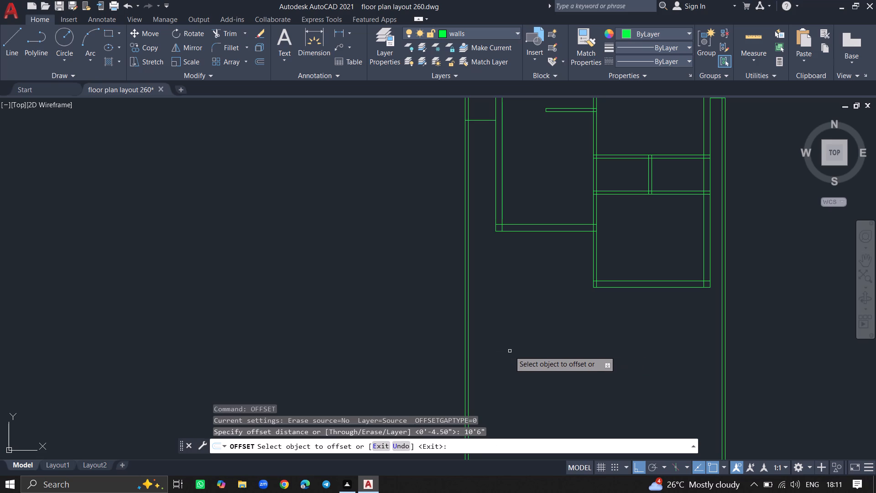
{"action": "left_click", "coordinate": [468, 349]}
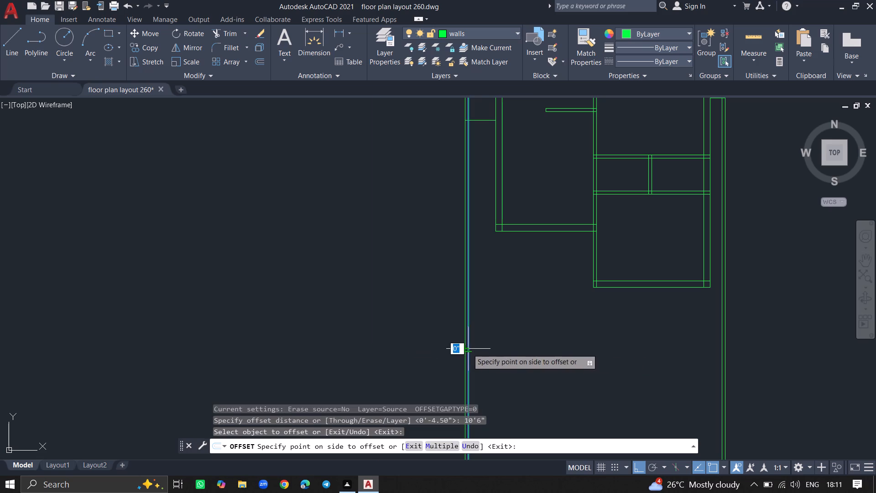
{"action": "left_click", "coordinate": [533, 352]}
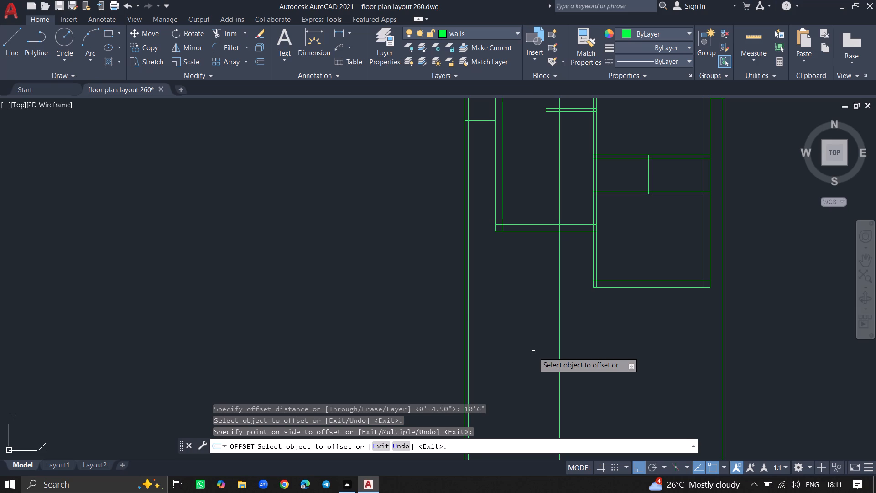
Offset the outer face of the bottom wall of the house's left-hand room 13' downward.
{"action": "key", "text": "Return"}
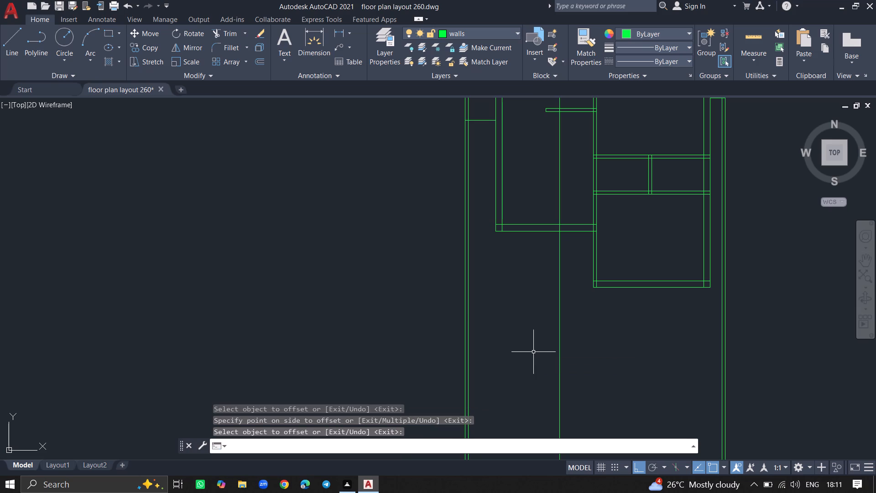
{"action": "type", "text": "OFFSET"}
{"action": "key", "text": "Return"}
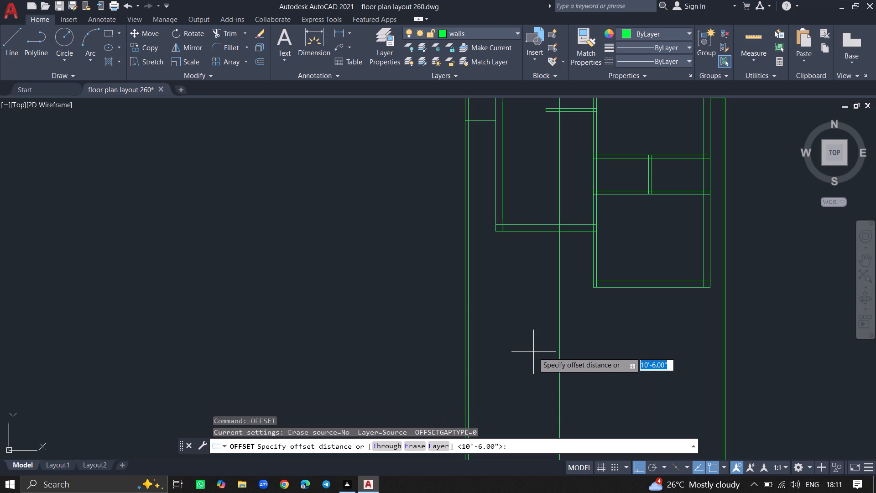
{"action": "type", "text": "13"}
{"action": "key", "text": "apostrophe"}
{"action": "key", "text": "Return"}
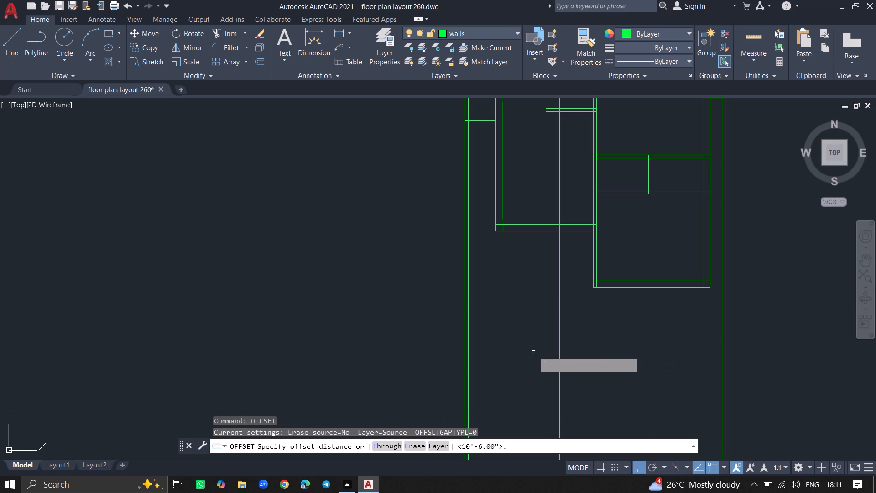
{"action": "left_click", "coordinate": [527, 231]}
{"action": "left_click", "coordinate": [526, 305]}
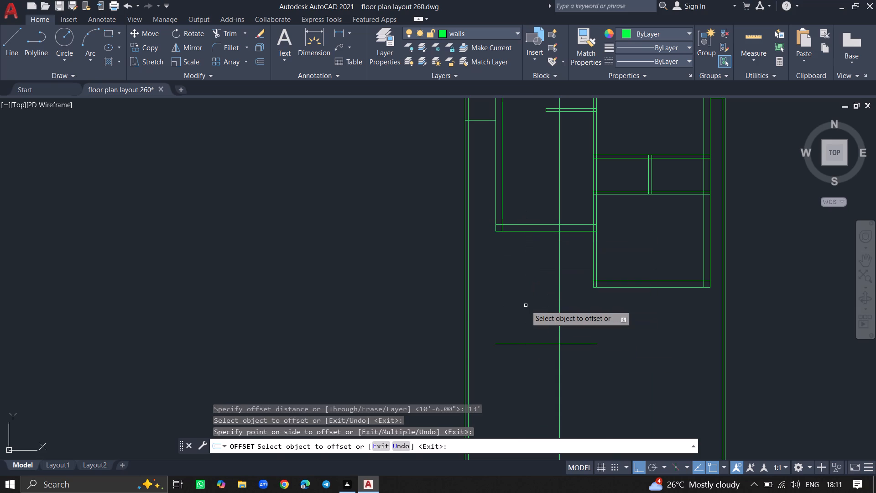
{"action": "key", "text": "Return"}
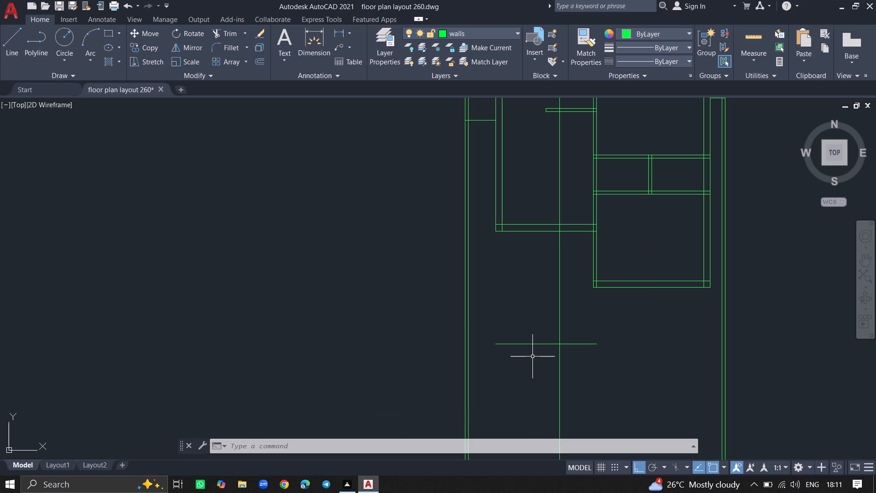
Extend the new horizontal line leftward to the inner face of the left outer wall.
{"action": "key", "text": "e"}
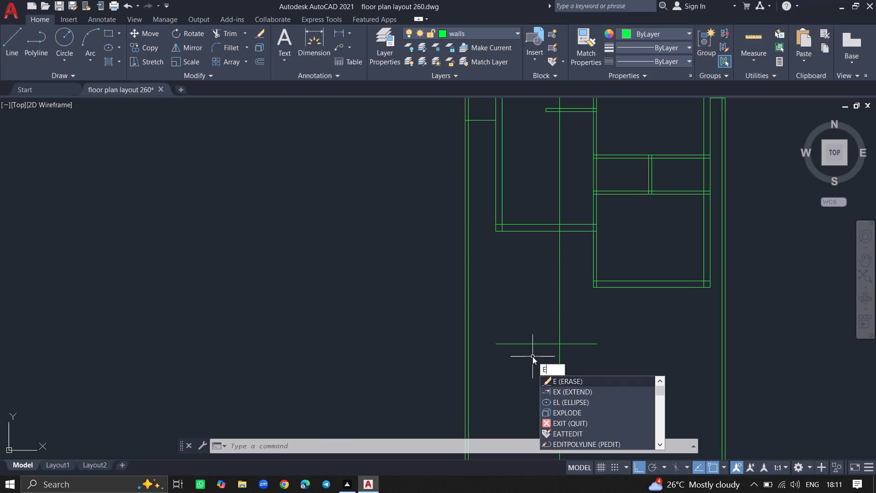
{"action": "key", "text": "x"}
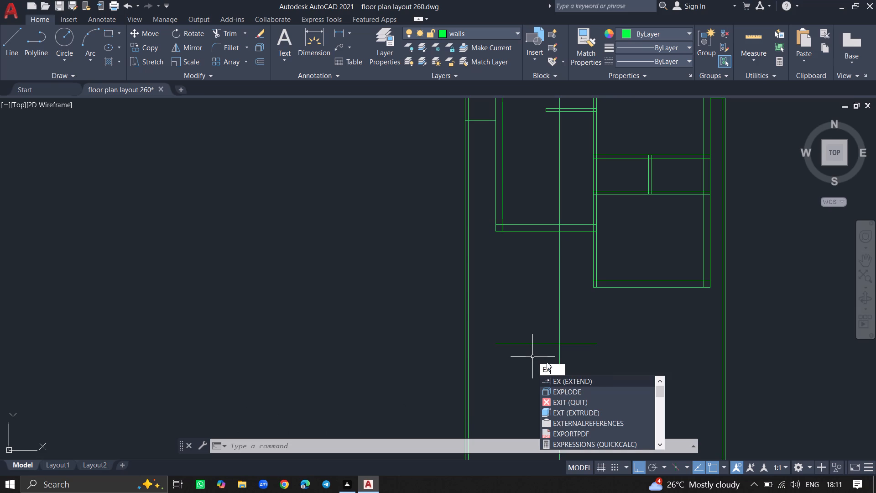
{"action": "left_click", "coordinate": [547, 380]}
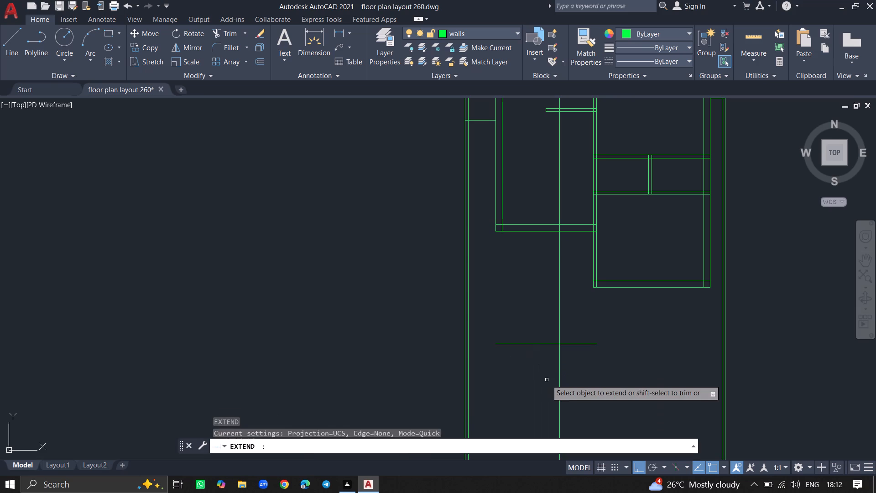
{"action": "key", "text": "Return"}
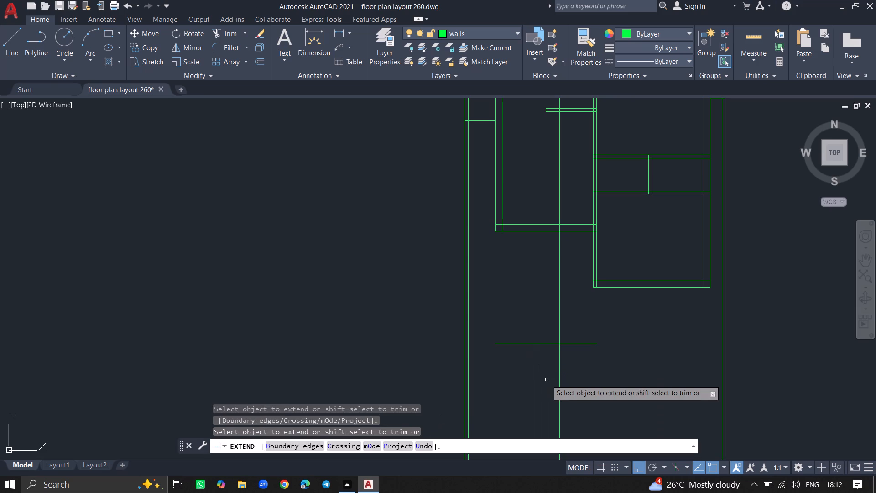
{"action": "left_click", "coordinate": [542, 342]}
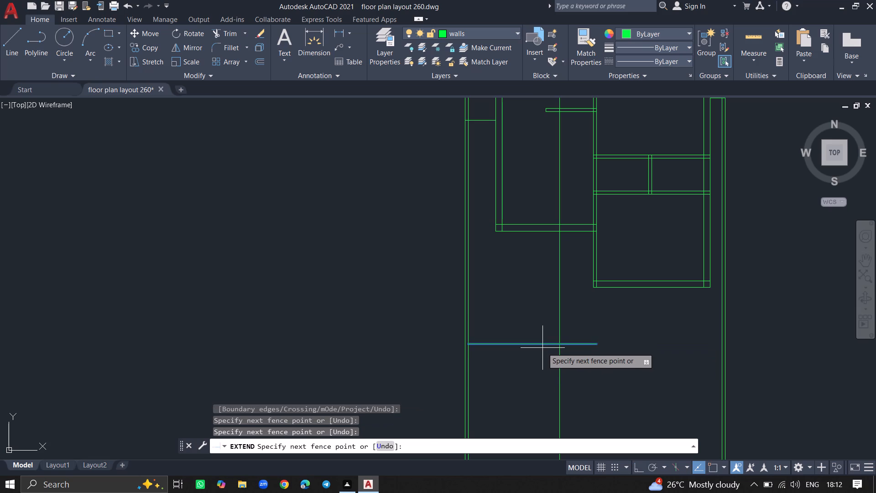
{"action": "left_click", "coordinate": [542, 348]}
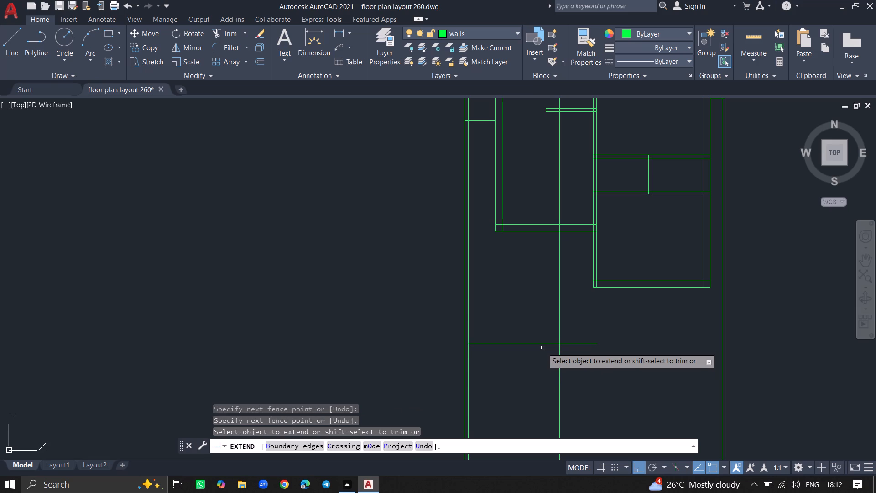
{"action": "key", "text": "Return"}
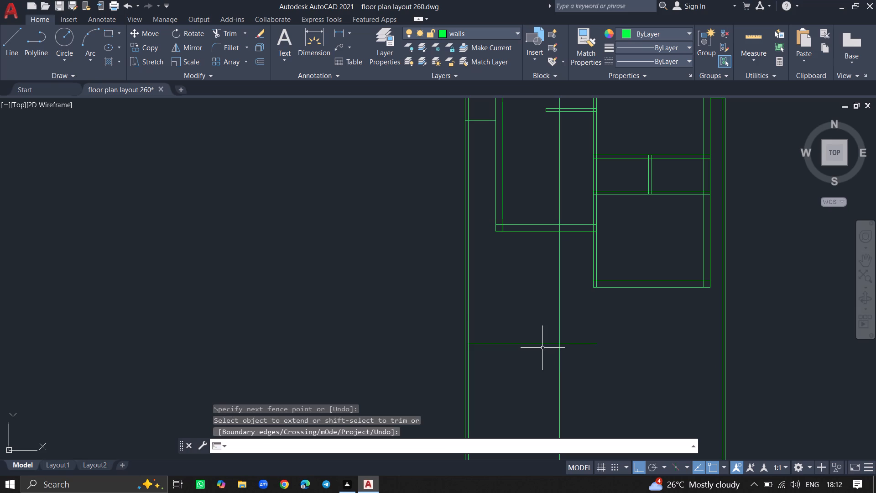
Offset the extended horizontal line 4.5" downward to give the wall its thickness.
{"action": "type", "text": "OFFSET"}
{"action": "key", "text": "Return"}
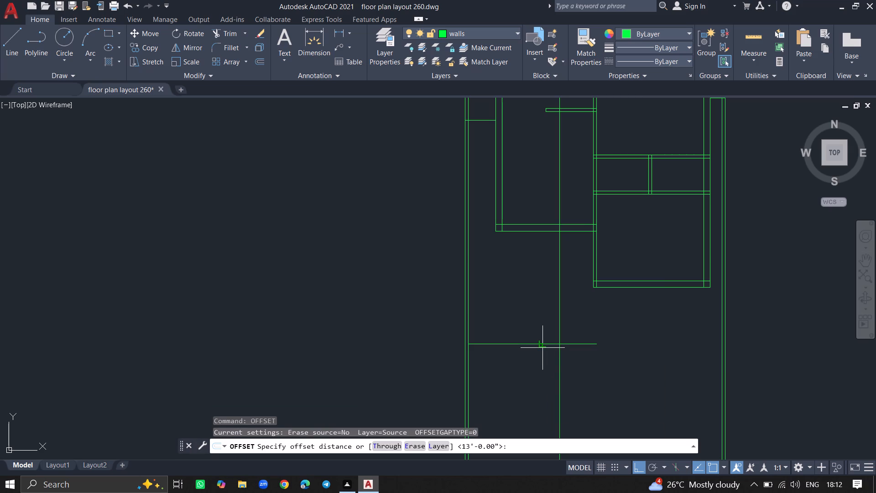
{"action": "key", "text": "4"}
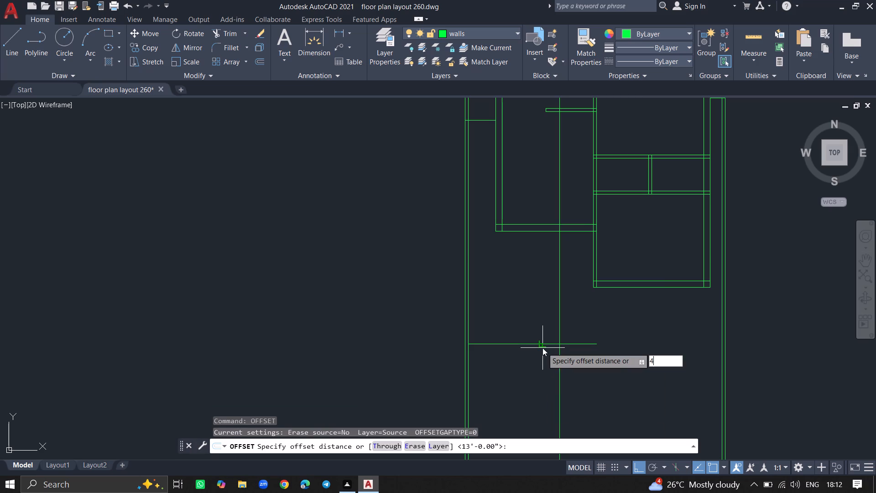
{"action": "type", "text": ".5"}
{"action": "key", "text": "shift+quotedbl"}
{"action": "key", "text": "Return"}
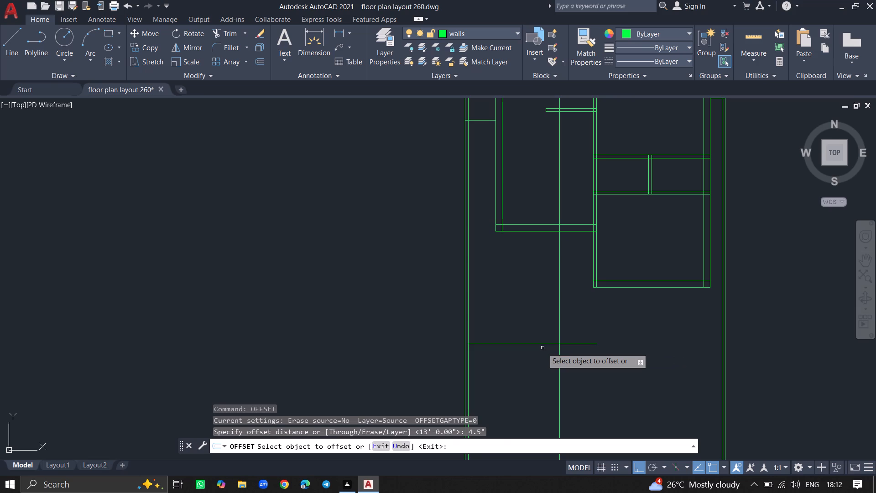
{"action": "left_click", "coordinate": [543, 343]}
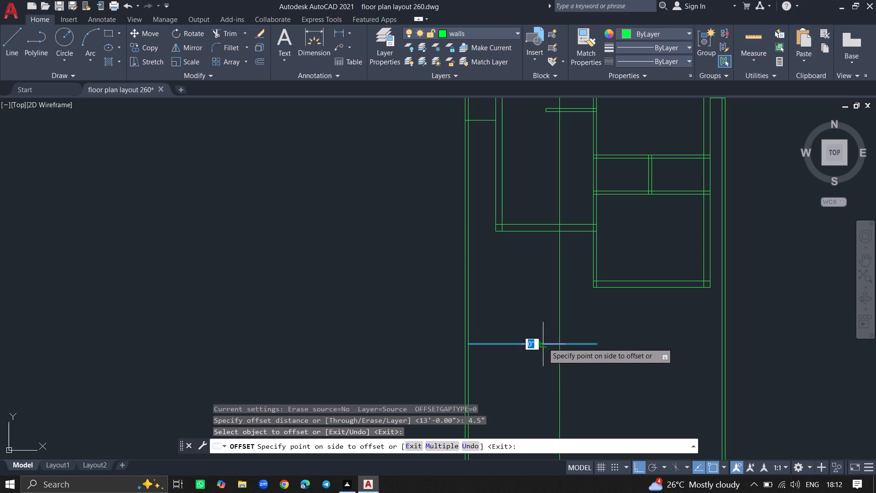
{"action": "left_click", "coordinate": [542, 360]}
{"action": "key", "text": "Return"}
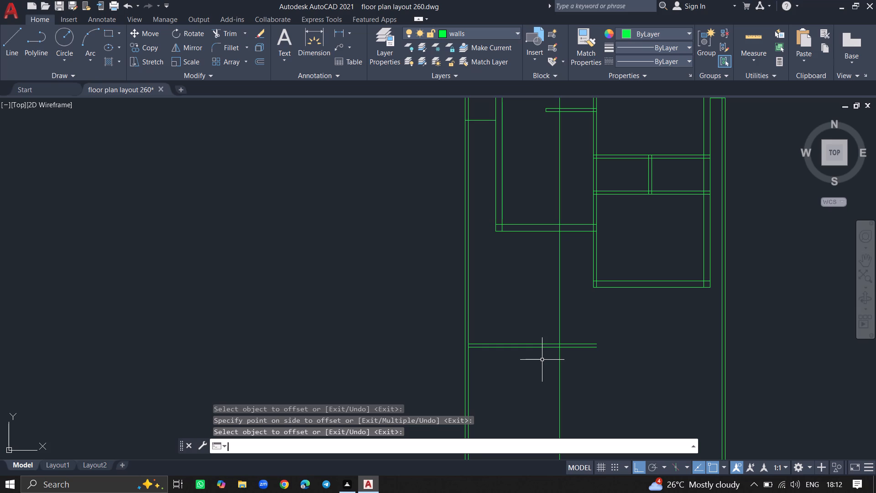
Trim the new wall pair past the vertical guide line, and the guide below and above the pair, keeping the short piece that closes the wall end.
{"action": "type", "text": "TRIM"}
{"action": "key", "text": "Return"}
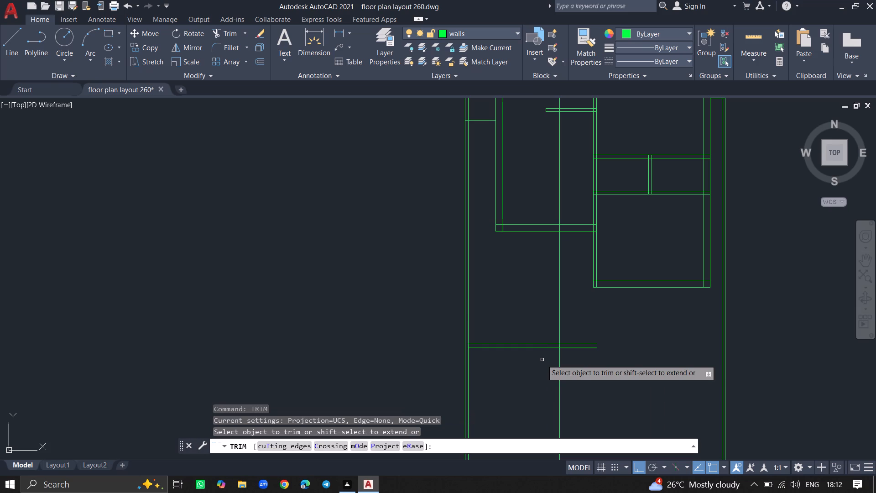
{"action": "left_click", "coordinate": [589, 345]}
{"action": "left_click", "coordinate": [587, 347]}
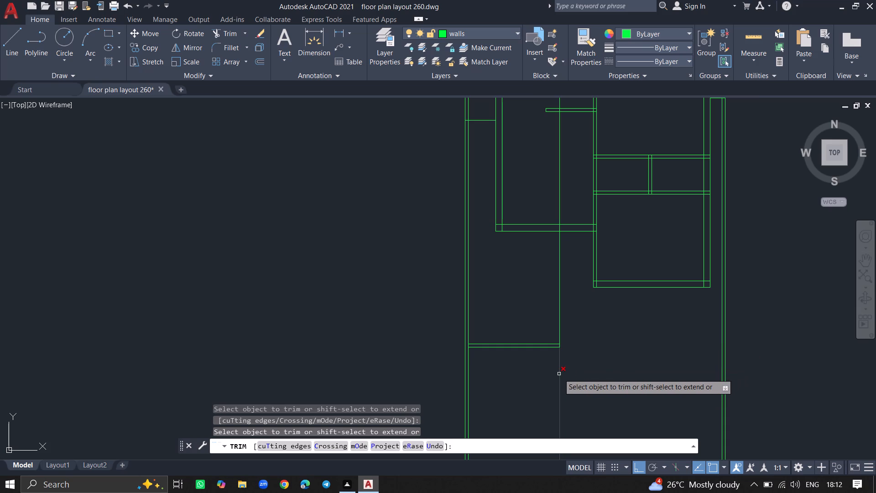
{"action": "left_click_drag", "start_coordinate": [559, 374], "coordinate": [559, 326]}
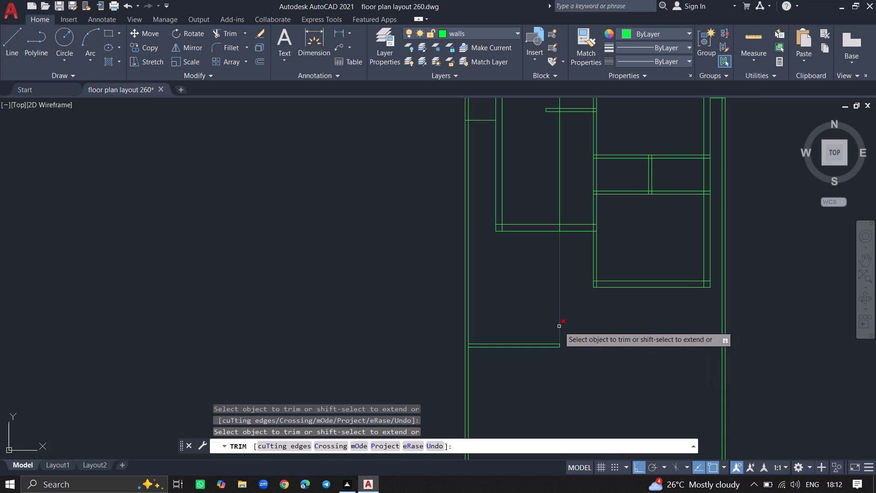
{"action": "left_click", "coordinate": [558, 326]}
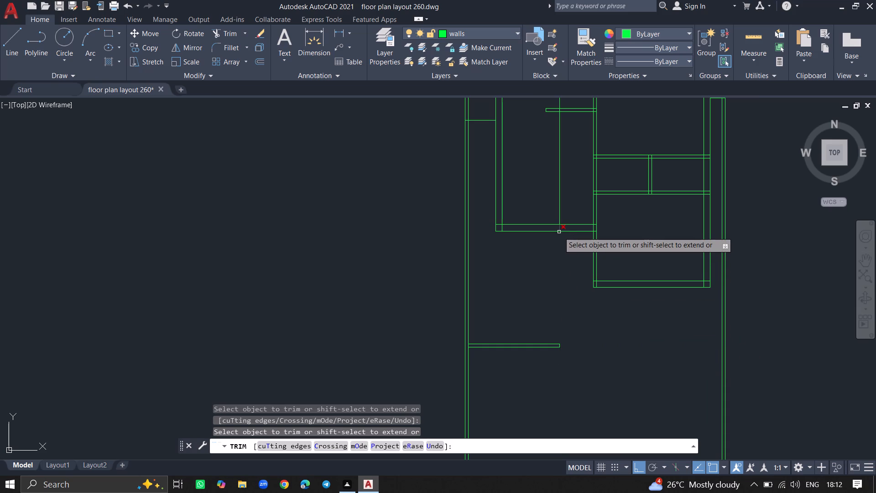
Trim away the rest of the vertical guide line, from the left-hand room's bottom wall up through its top wall to the outer boundary wall.
{"action": "left_click", "coordinate": [559, 231]}
{"action": "left_click", "coordinate": [559, 210]}
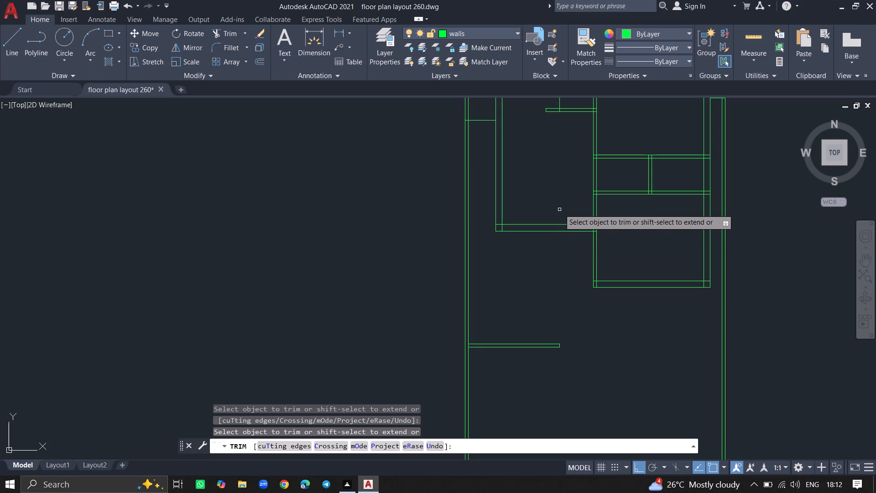
{"action": "scroll", "coordinate": [553, 186], "scroll_direction": "down", "scroll_amount": 1, "text": "ctrl"}
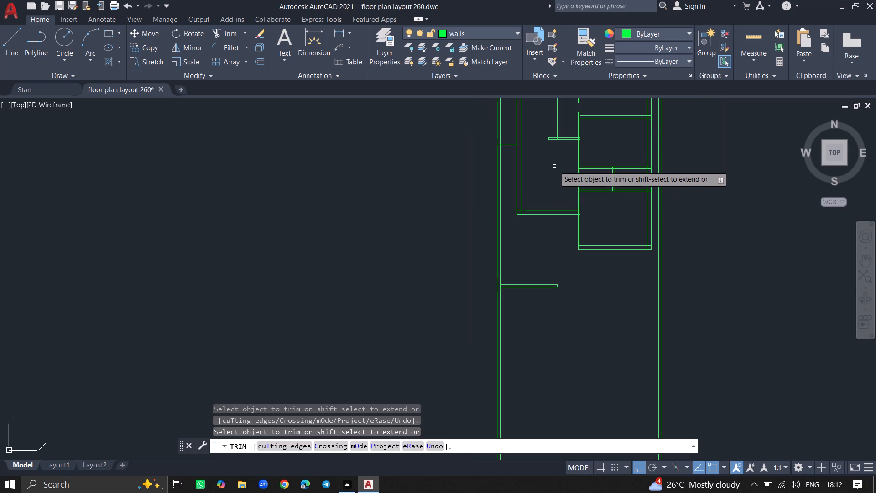
{"action": "scroll", "coordinate": [555, 159], "scroll_direction": "down", "scroll_amount": 2, "text": "ctrl"}
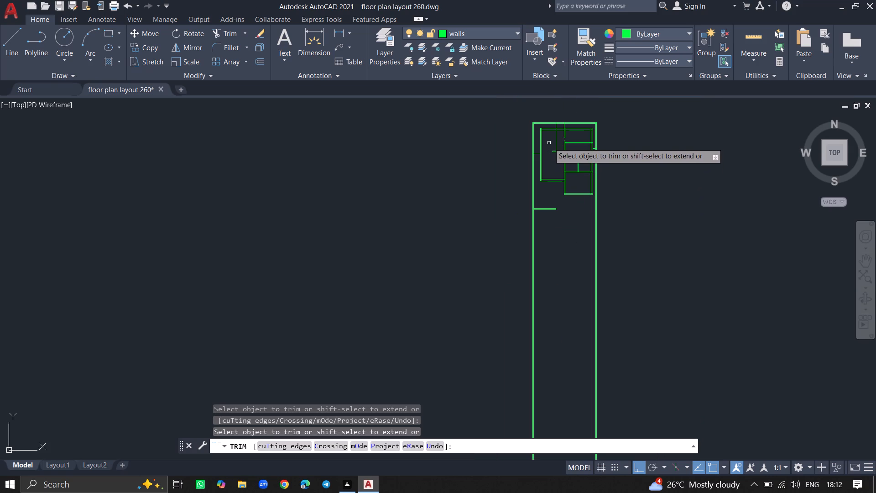
{"action": "left_click", "coordinate": [555, 139]}
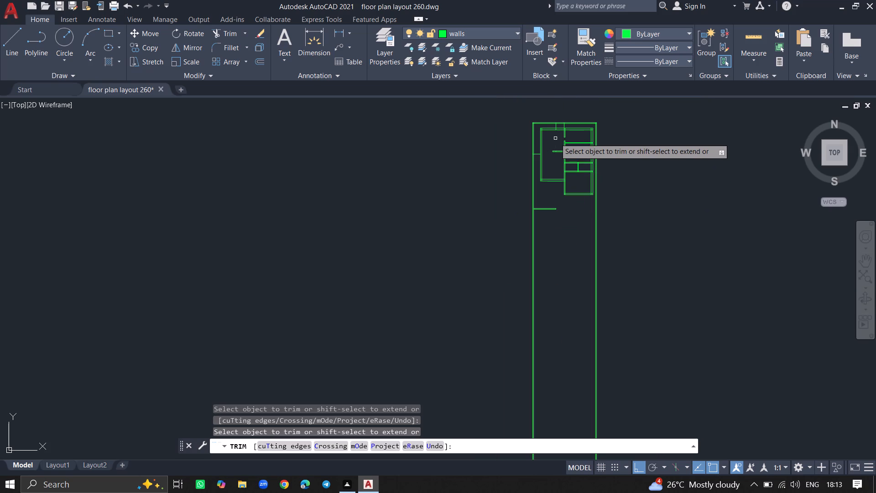
{"action": "scroll", "coordinate": [555, 136], "scroll_direction": "up", "scroll_amount": 1, "text": "ctrl"}
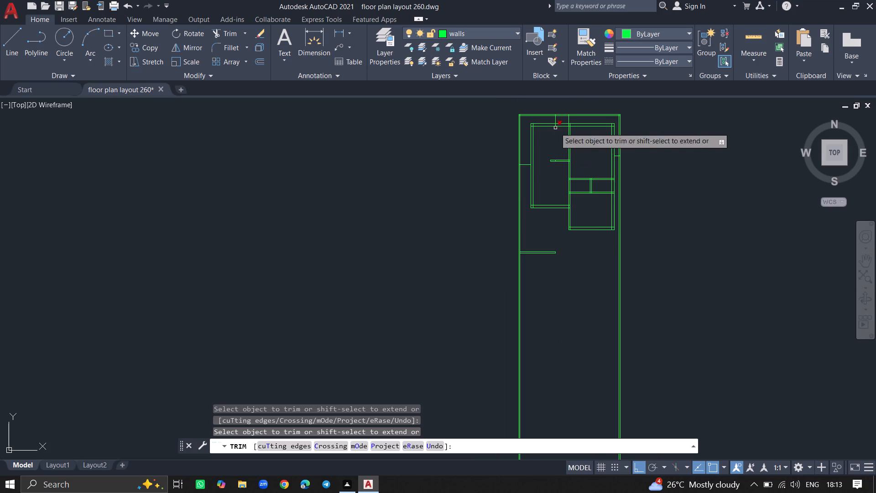
{"action": "scroll", "coordinate": [555, 120], "scroll_direction": "up", "scroll_amount": 7, "text": "ctrl"}
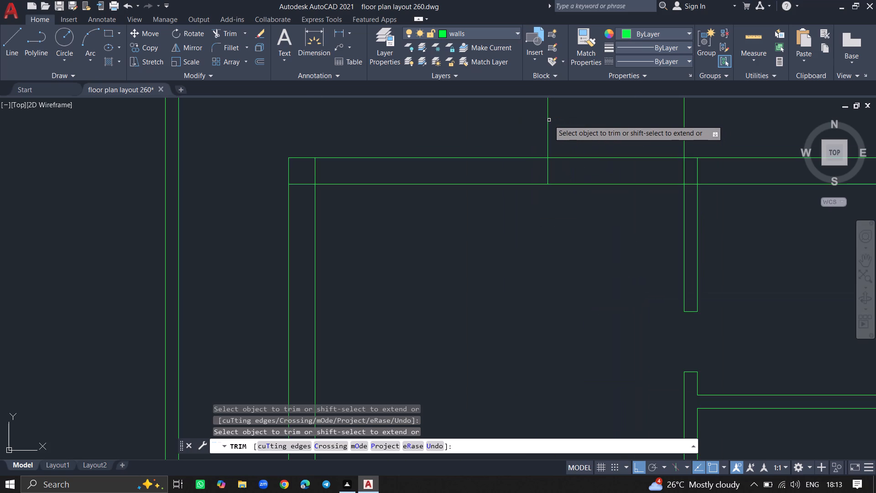
{"action": "left_click", "coordinate": [548, 120]}
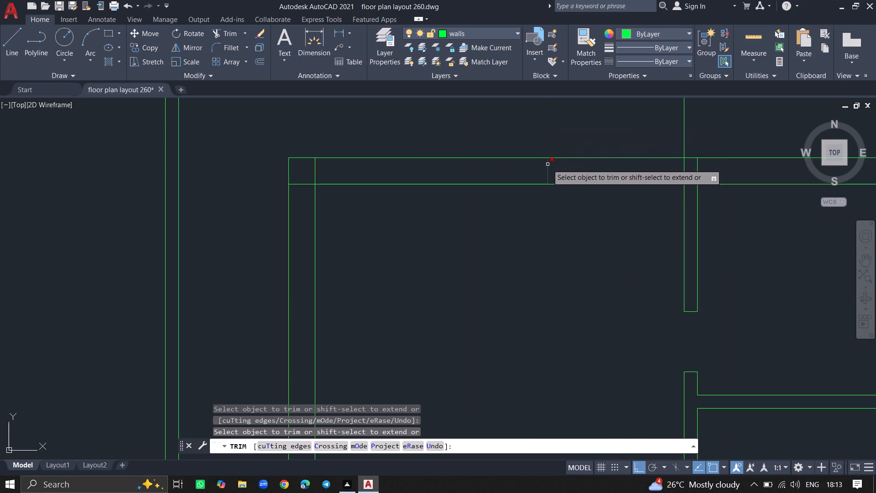
{"action": "left_click", "coordinate": [546, 166]}
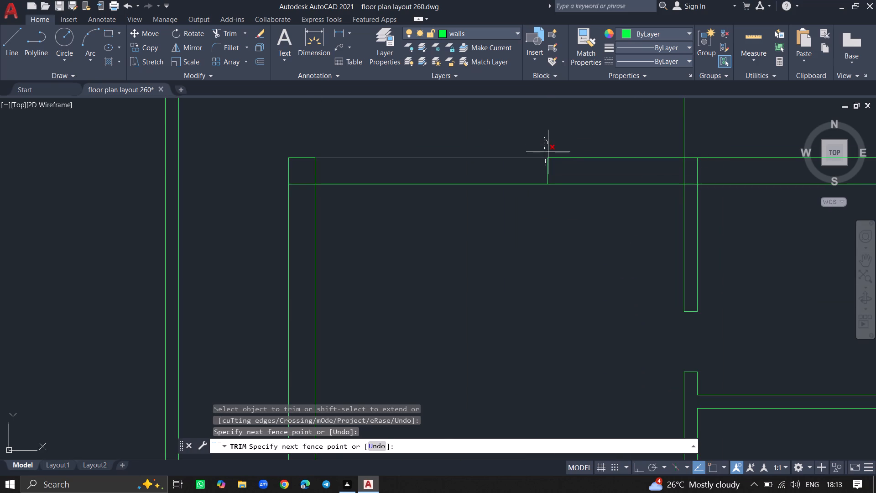
{"action": "key", "text": "Escape"}
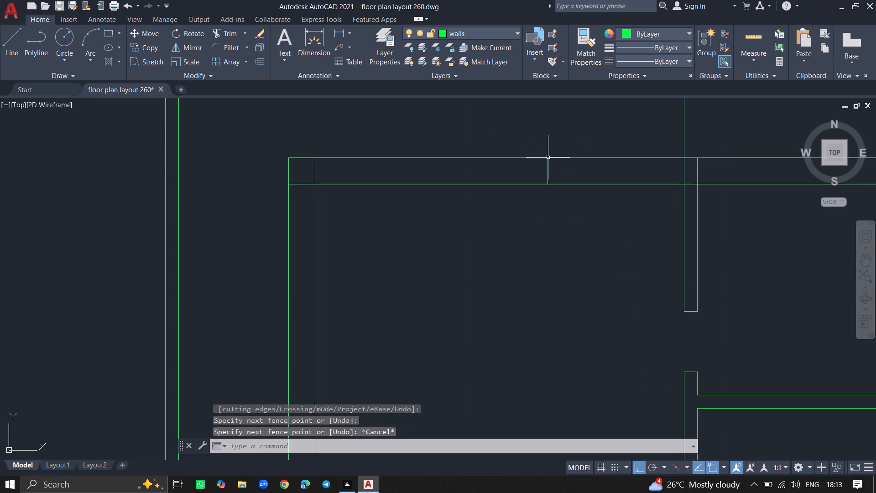
{"action": "key", "text": "space"}
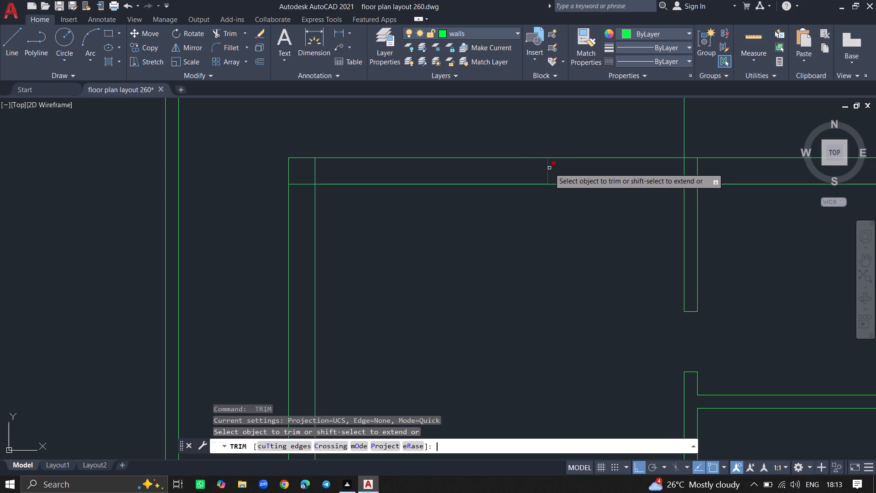
{"action": "left_click", "coordinate": [549, 168]}
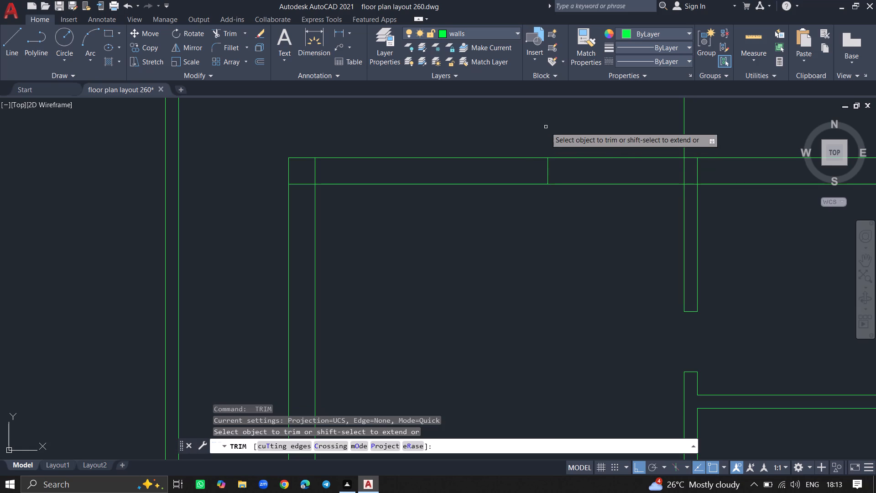
{"action": "left_click", "coordinate": [547, 168]}
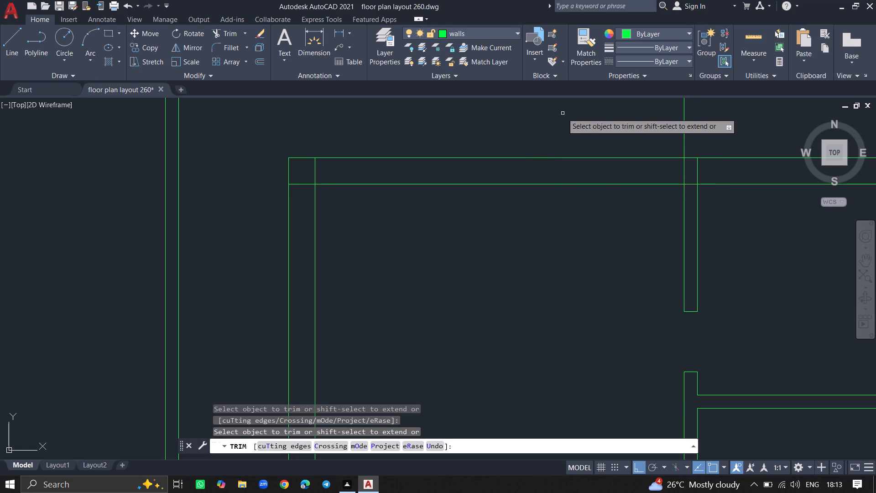
{"action": "scroll", "coordinate": [563, 113], "scroll_direction": "down", "scroll_amount": 3, "text": "ctrl"}
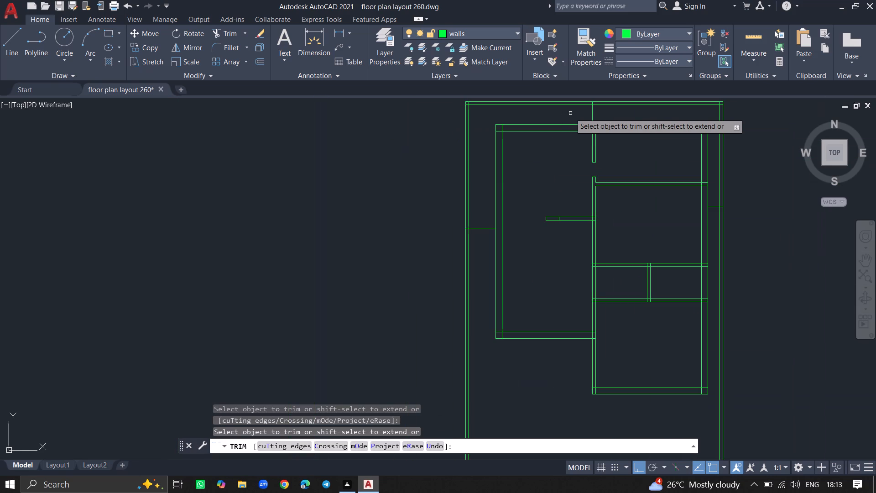
{"action": "key", "text": "Return"}
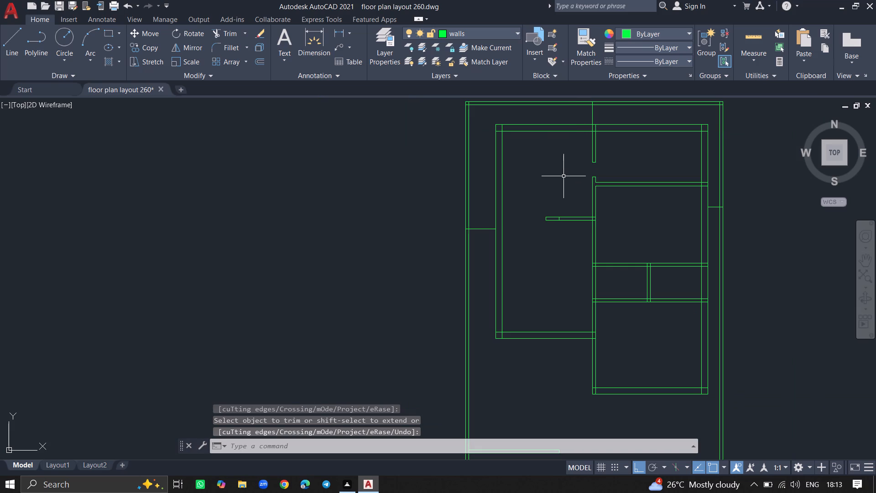
Extend the lower line of the new front wall rightward to the inner face of the right outer wall.
{"action": "scroll", "coordinate": [531, 355], "scroll_direction": "down", "scroll_amount": 1, "text": "ctrl"}
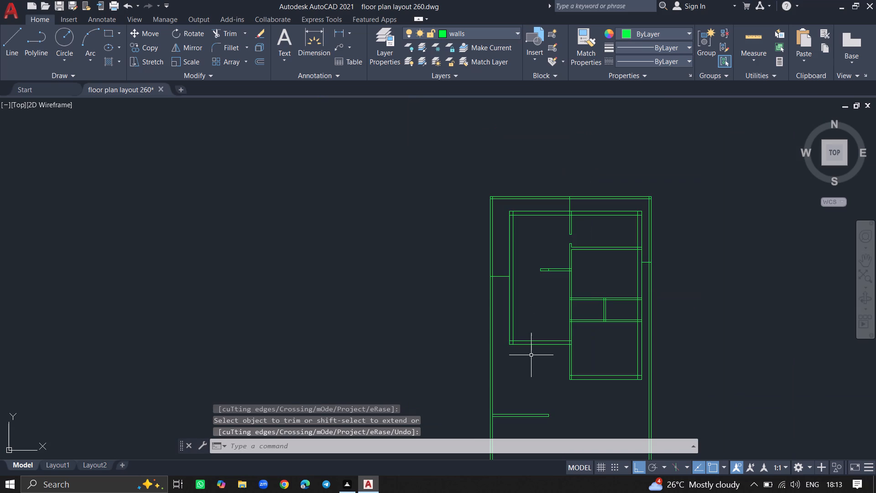
{"action": "scroll", "coordinate": [535, 368], "scroll_direction": "down", "scroll_amount": 3, "text": "ctrl"}
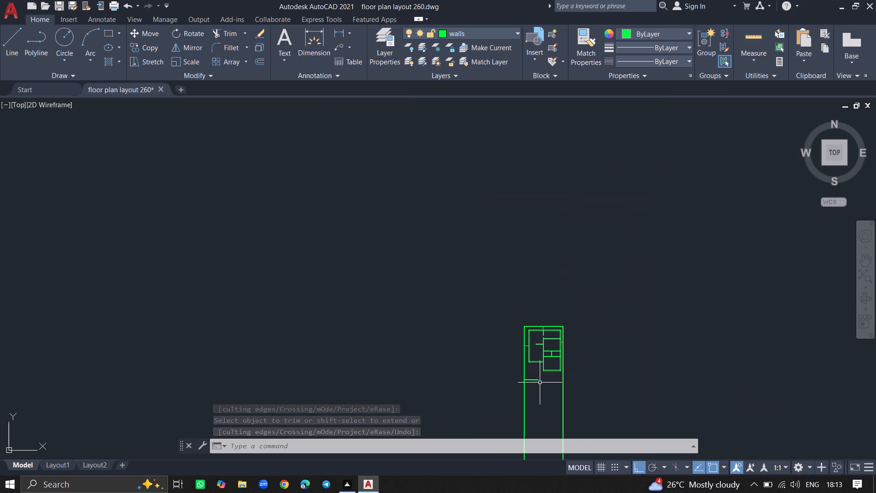
{"action": "scroll", "coordinate": [543, 383], "scroll_direction": "up", "scroll_amount": 3, "text": "ctrl"}
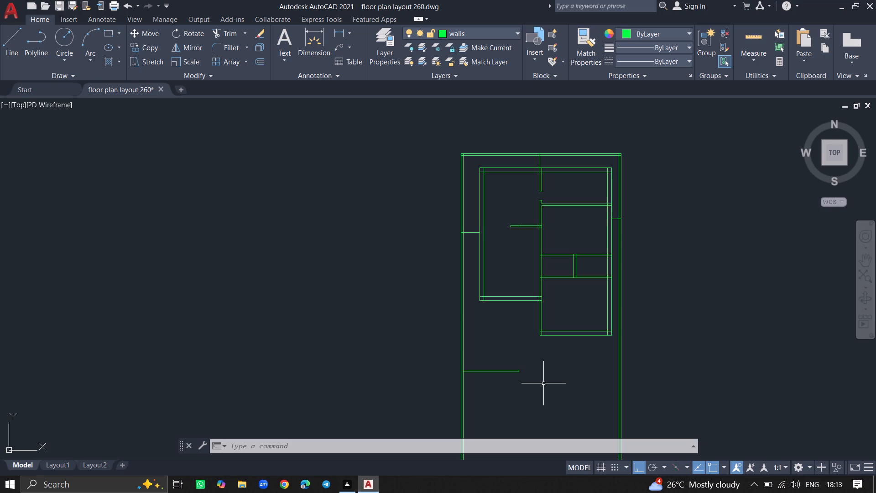
{"action": "type", "text": "EX"}
{"action": "key", "text": "Return"}
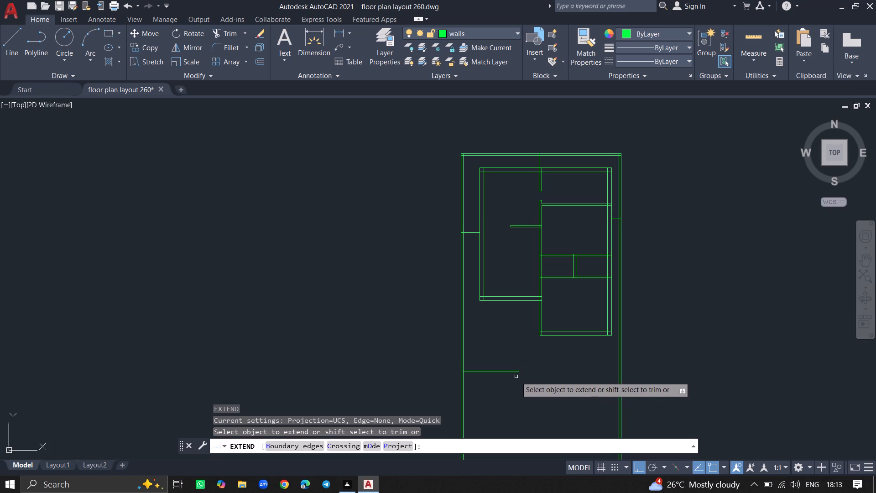
{"action": "left_click", "coordinate": [514, 374]}
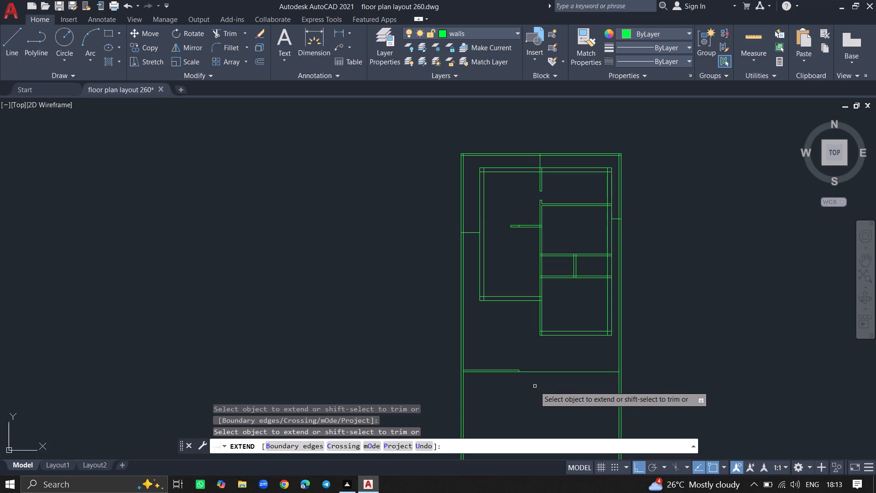
{"action": "key", "text": "Return"}
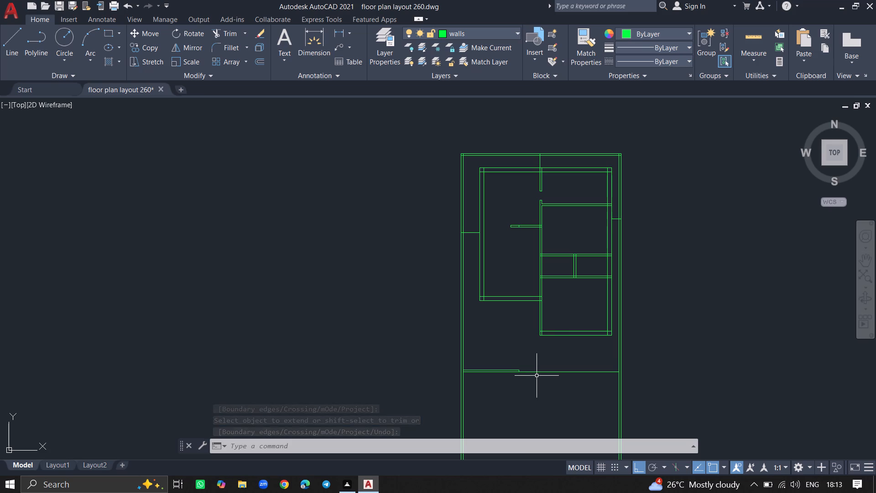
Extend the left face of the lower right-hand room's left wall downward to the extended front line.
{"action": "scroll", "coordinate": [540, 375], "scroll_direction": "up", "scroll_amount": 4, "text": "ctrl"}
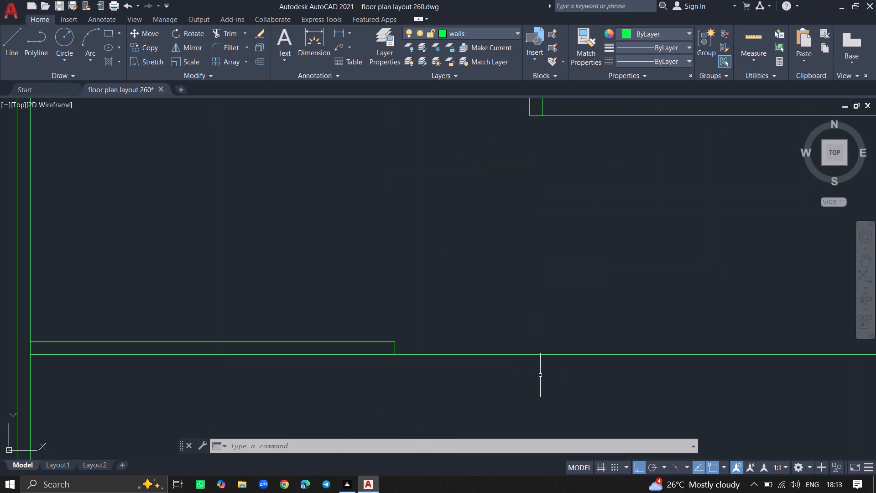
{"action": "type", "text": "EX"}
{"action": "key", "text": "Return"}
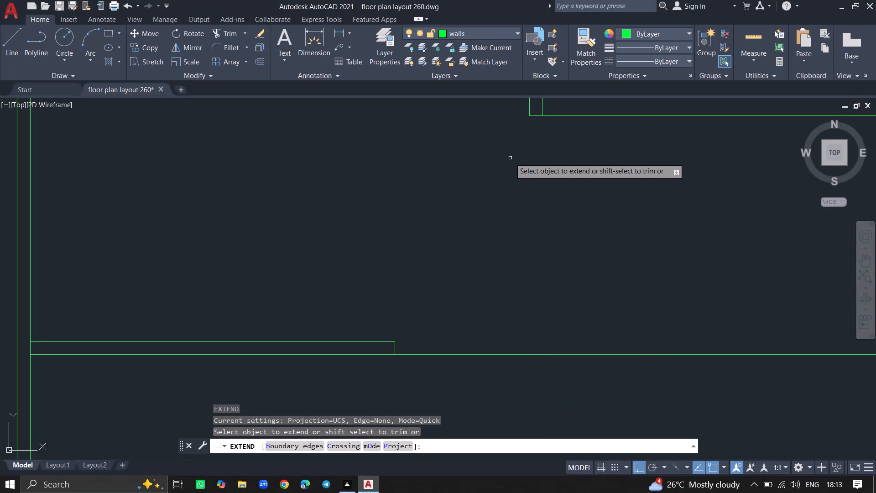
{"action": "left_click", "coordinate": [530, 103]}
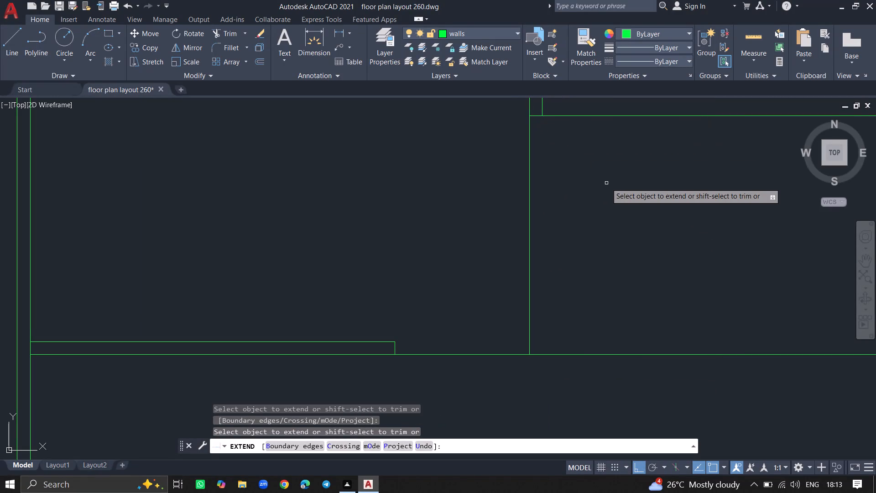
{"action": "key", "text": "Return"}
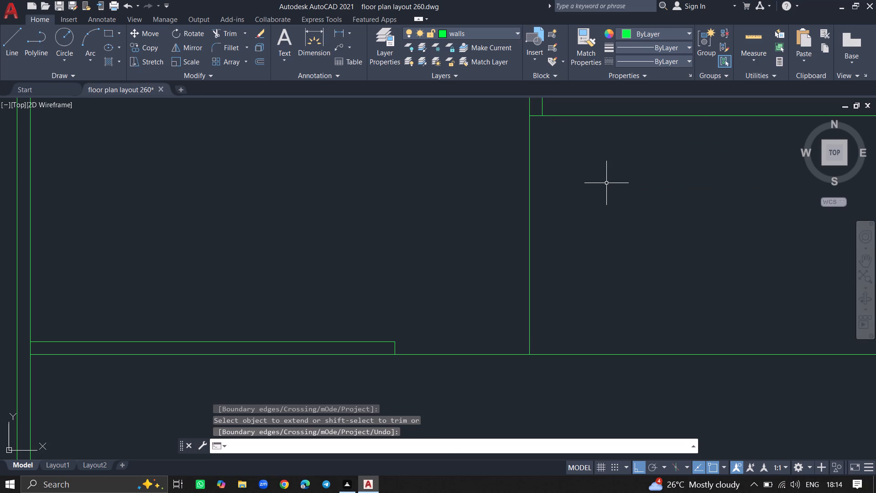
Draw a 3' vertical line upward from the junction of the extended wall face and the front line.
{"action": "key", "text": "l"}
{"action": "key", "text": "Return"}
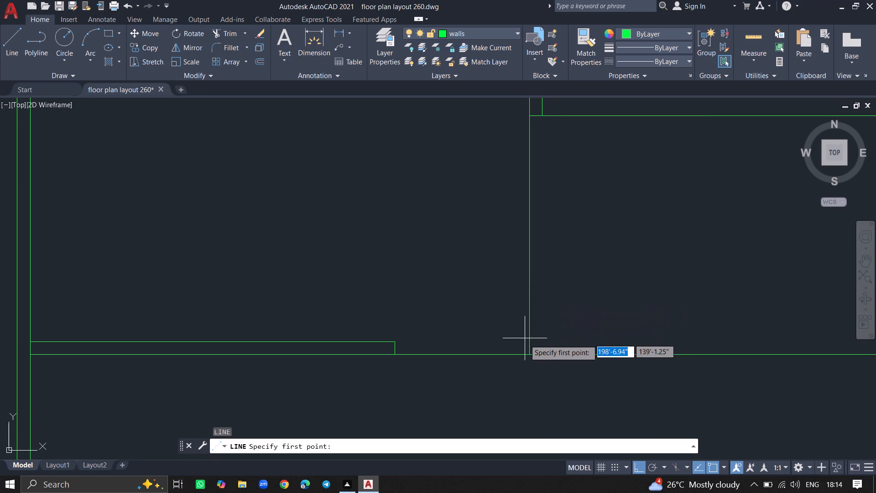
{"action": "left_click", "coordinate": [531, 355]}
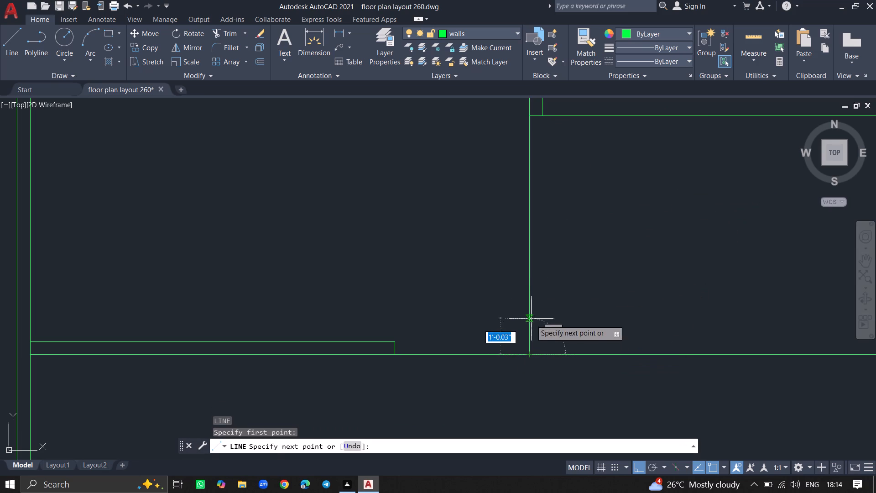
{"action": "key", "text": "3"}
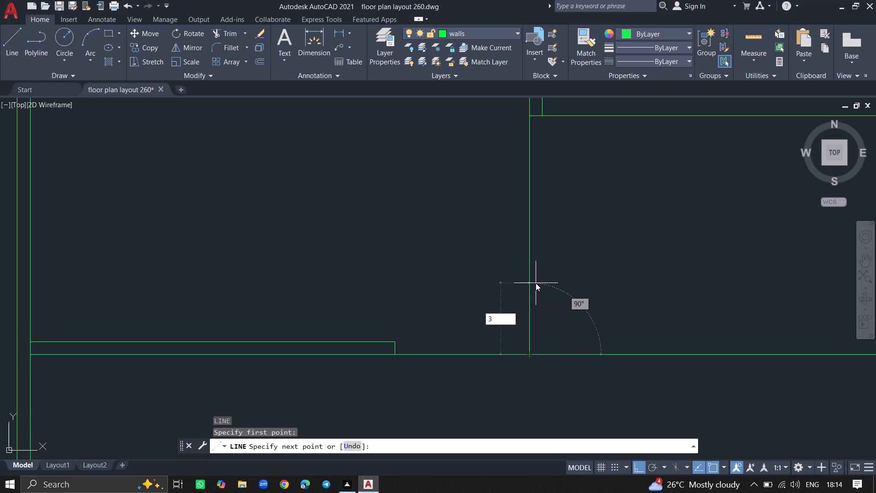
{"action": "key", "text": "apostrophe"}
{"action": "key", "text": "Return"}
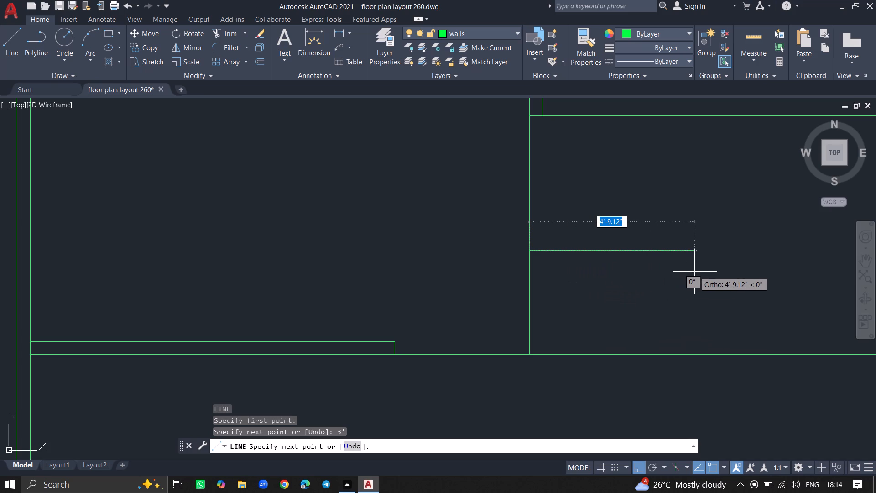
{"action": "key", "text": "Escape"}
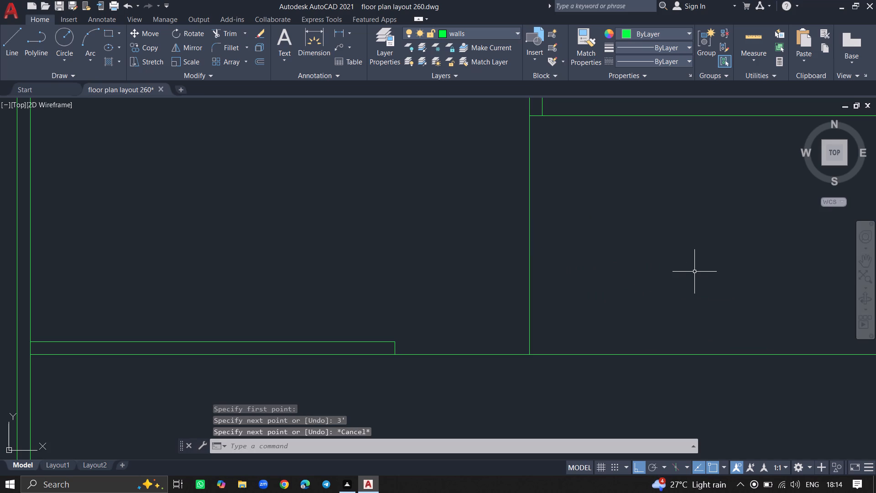
Erase the 3' line together with the extended left face of the lower right-hand room's wall.
{"action": "left_click", "coordinate": [532, 272]}
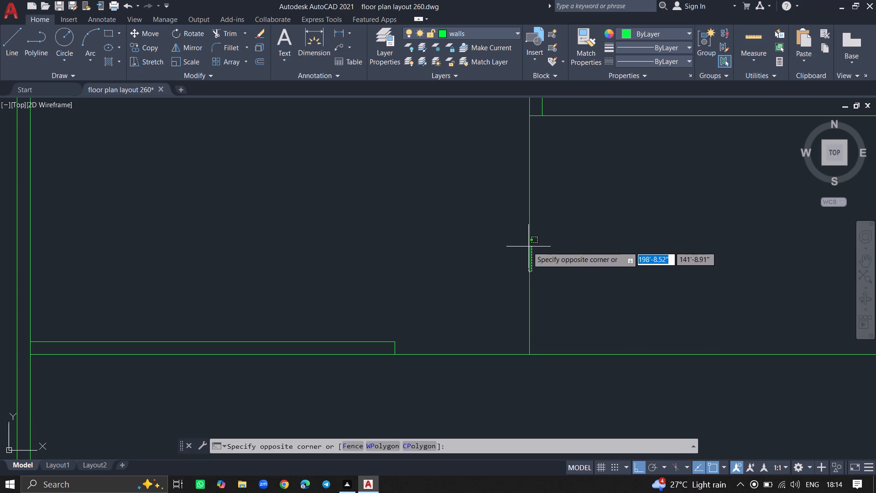
{"action": "left_click", "coordinate": [507, 244]}
{"action": "key", "text": "Delete"}
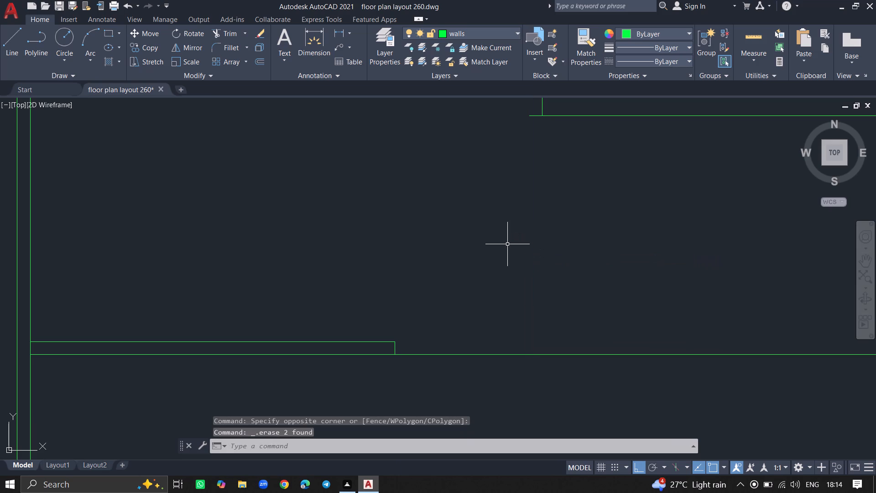
Make the steps layer current in the layer properties.
{"action": "double_click", "coordinate": [389, 53]}
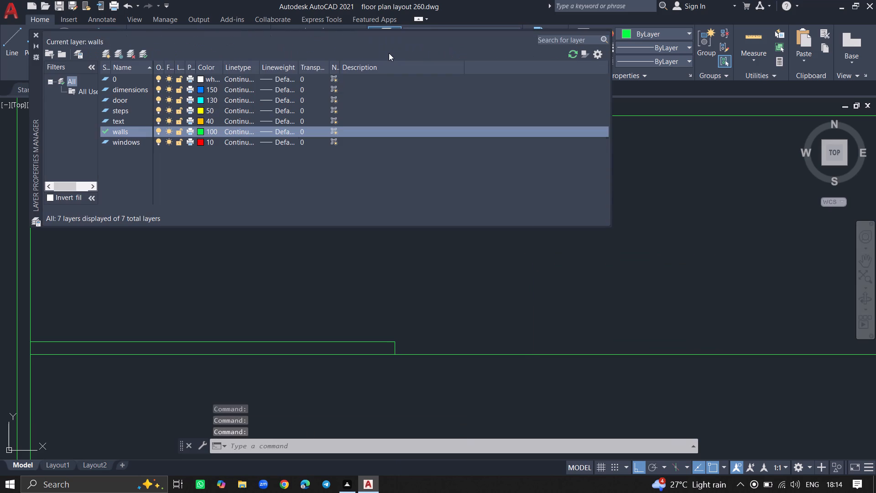
{"action": "double_click", "coordinate": [122, 107]}
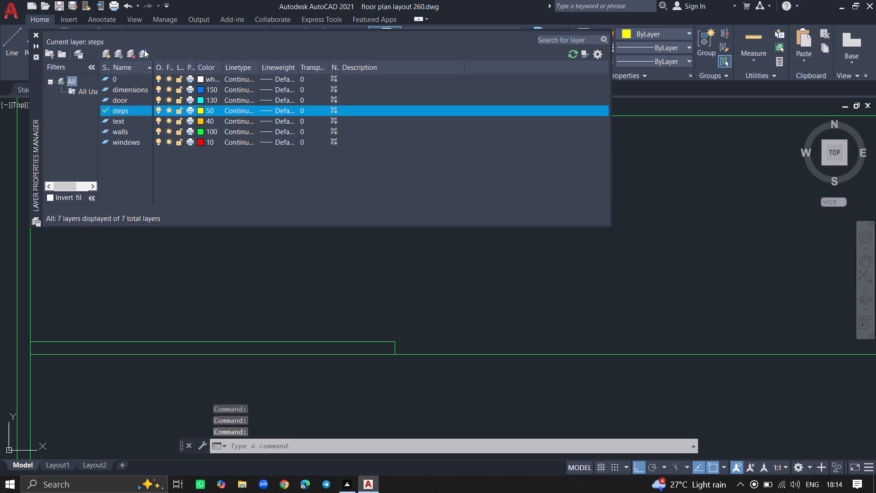
{"action": "left_click", "coordinate": [38, 34]}
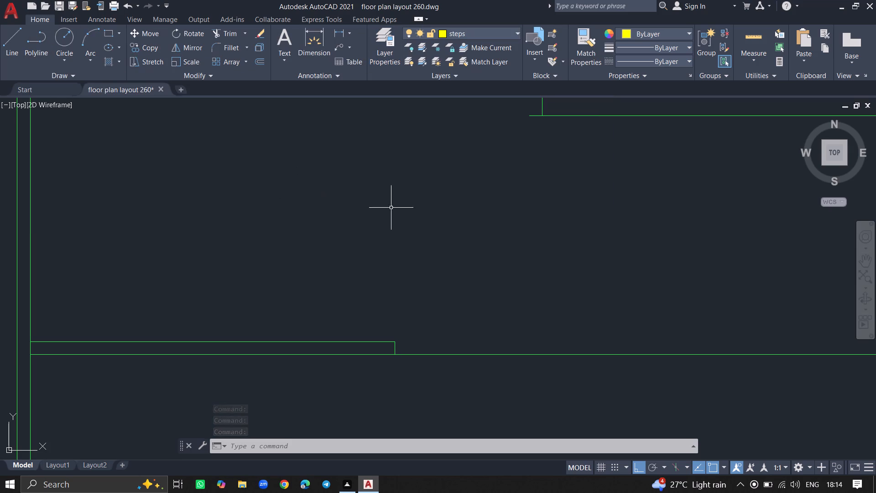
{"action": "scroll", "coordinate": [427, 211], "scroll_direction": "down", "scroll_amount": 6, "text": "ctrl"}
{"action": "scroll", "coordinate": [457, 184], "scroll_direction": "up", "scroll_amount": 5, "text": "ctrl"}
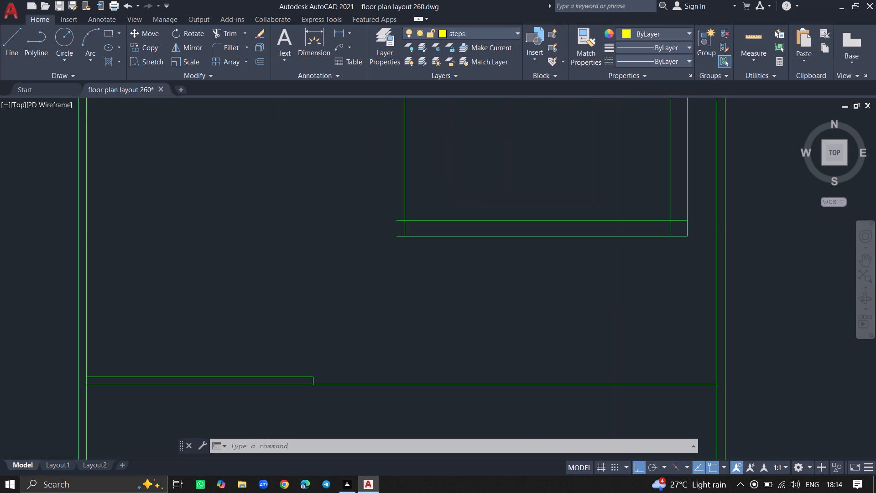
Trim the two horizontal wall line ends overhanging the lower-left corner of the lower right-hand room.
{"action": "type", "text": "TRIM"}
{"action": "key", "text": "Return"}
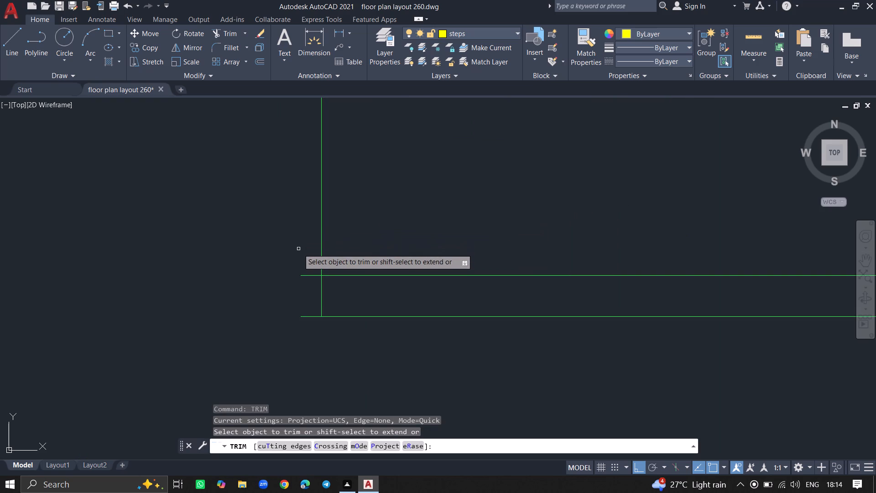
{"action": "left_click", "coordinate": [316, 276]}
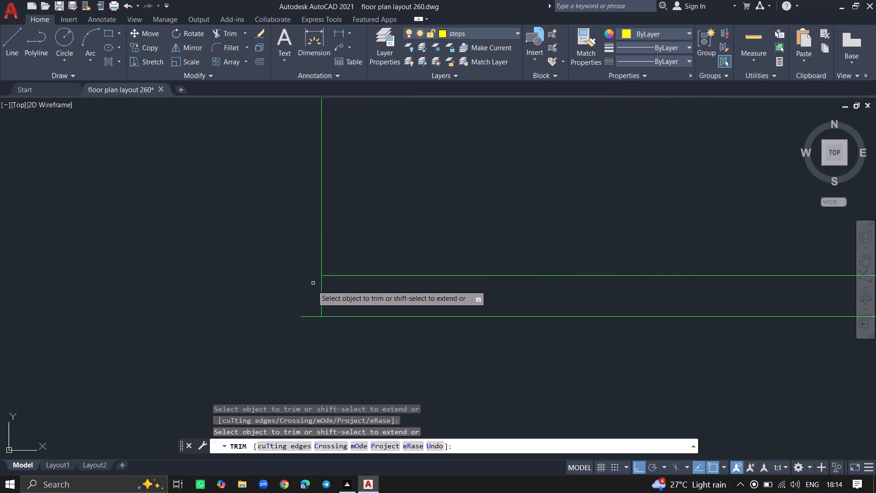
{"action": "left_click", "coordinate": [306, 318]}
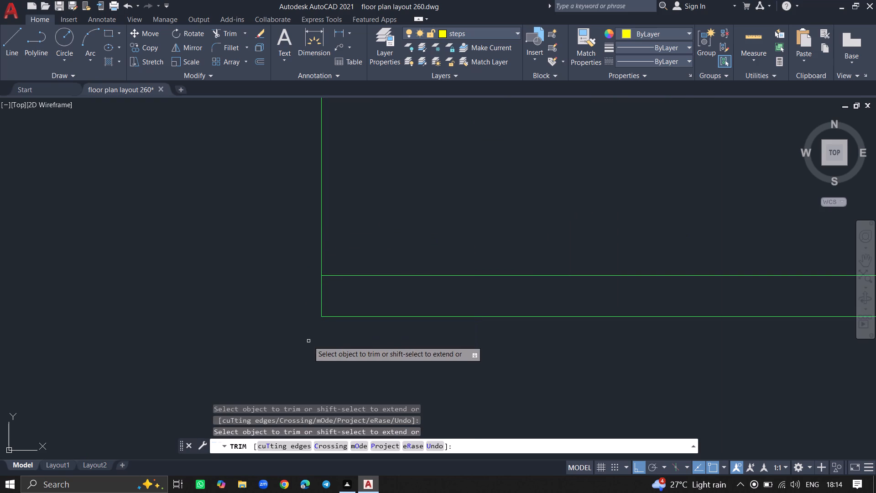
{"action": "key", "text": "Return"}
Draw a vertical line on the steps layer from the lower right-hand room's lower-left outer corner down to the front line.
{"action": "scroll", "coordinate": [308, 341], "scroll_direction": "down", "scroll_amount": 5, "text": "ctrl"}
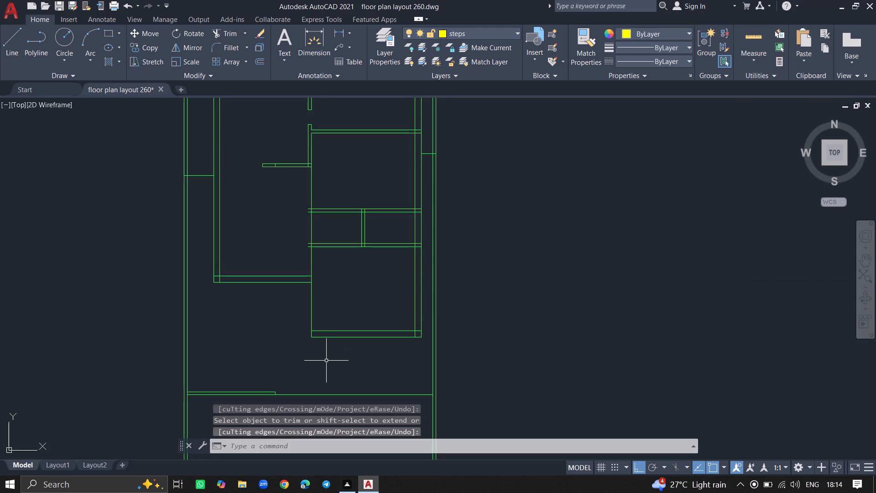
{"action": "scroll", "coordinate": [305, 396], "scroll_direction": "up", "scroll_amount": 5, "text": "ctrl"}
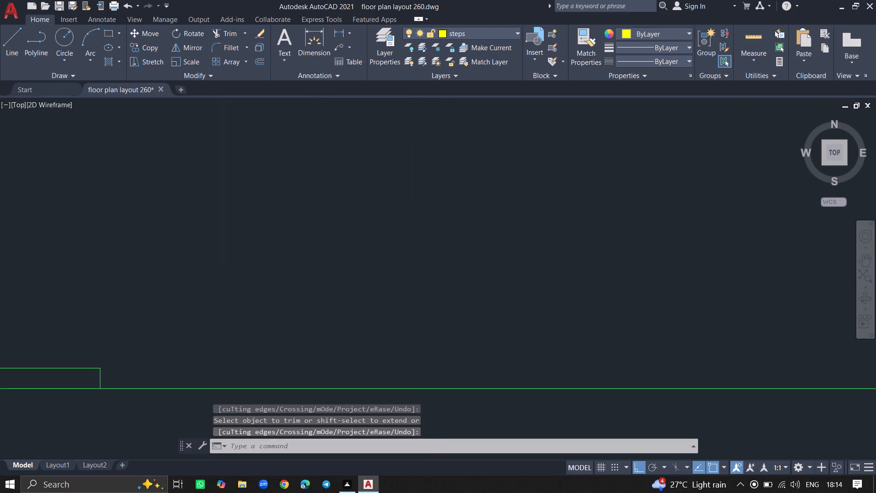
{"action": "scroll", "coordinate": [305, 396], "scroll_direction": "down", "scroll_amount": 3, "text": "ctrl"}
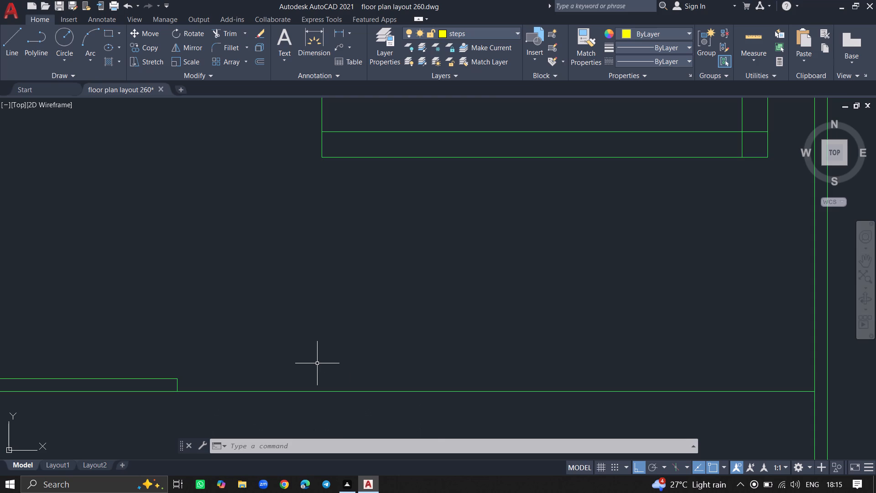
{"action": "key", "text": "l"}
{"action": "key", "text": "Return"}
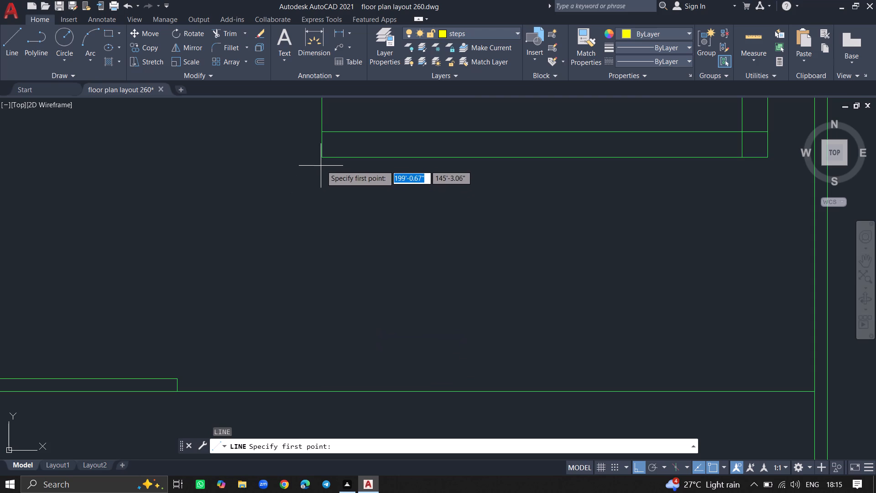
{"action": "left_click_drag", "start_coordinate": [323, 158], "coordinate": [322, 362]}
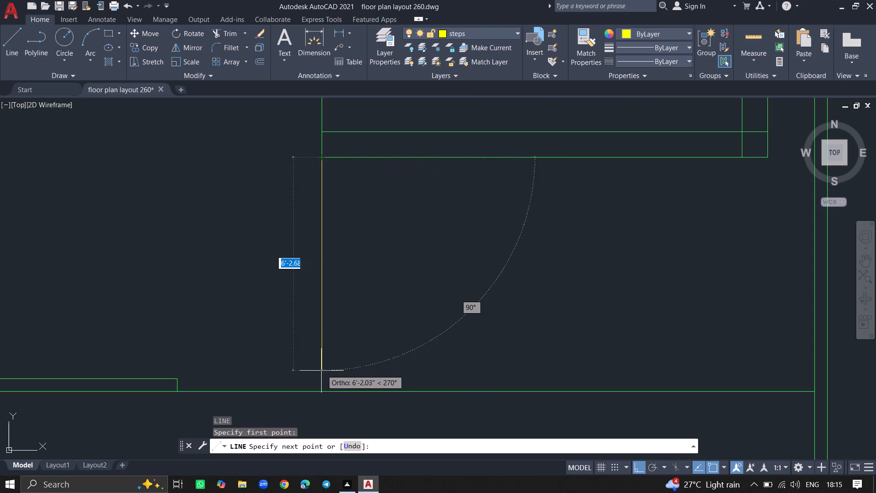
{"action": "left_click", "coordinate": [326, 393]}
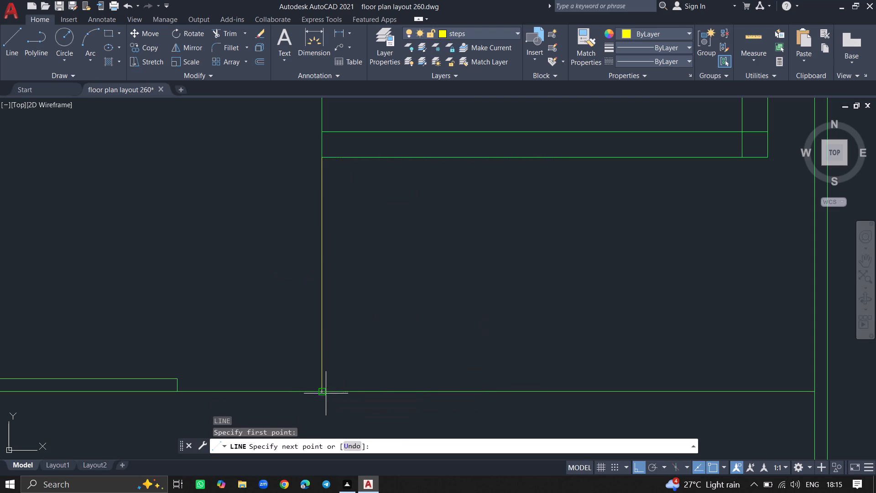
{"action": "key", "text": "Return"}
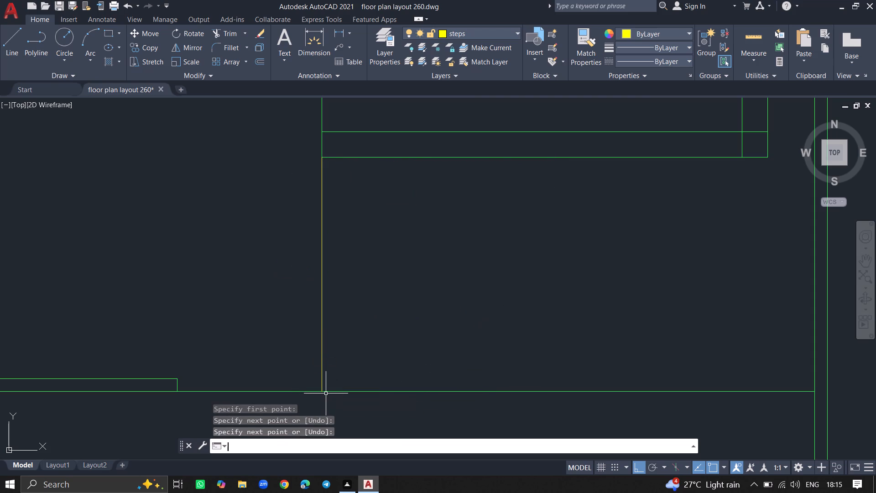
Draw a 3' line upward from the junction of the vertical steps line and the front line.
{"action": "key", "text": "l"}
{"action": "key", "text": "Return"}
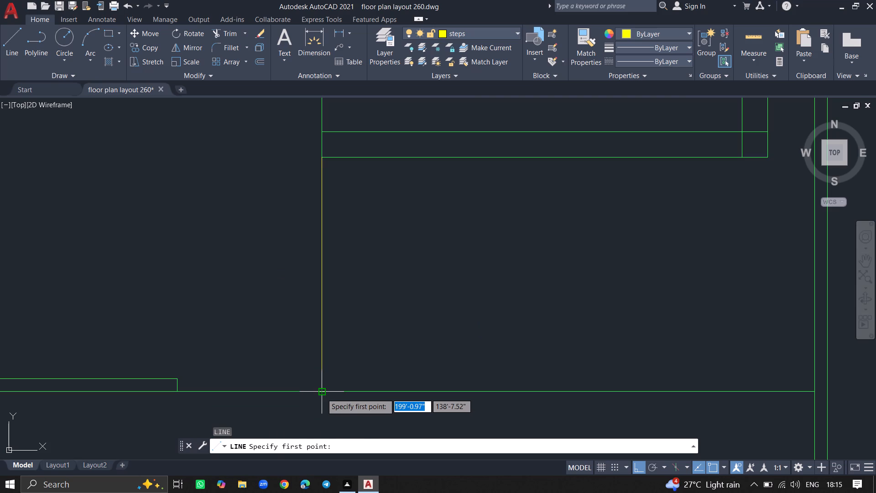
{"action": "left_click", "coordinate": [322, 393]}
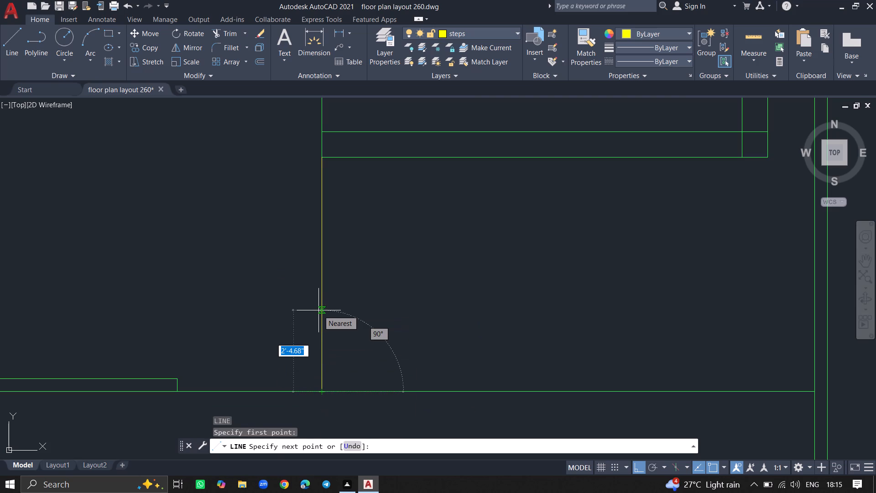
{"action": "key", "text": "3"}
{"action": "key", "text": "apostrophe"}
{"action": "key", "text": "Return"}
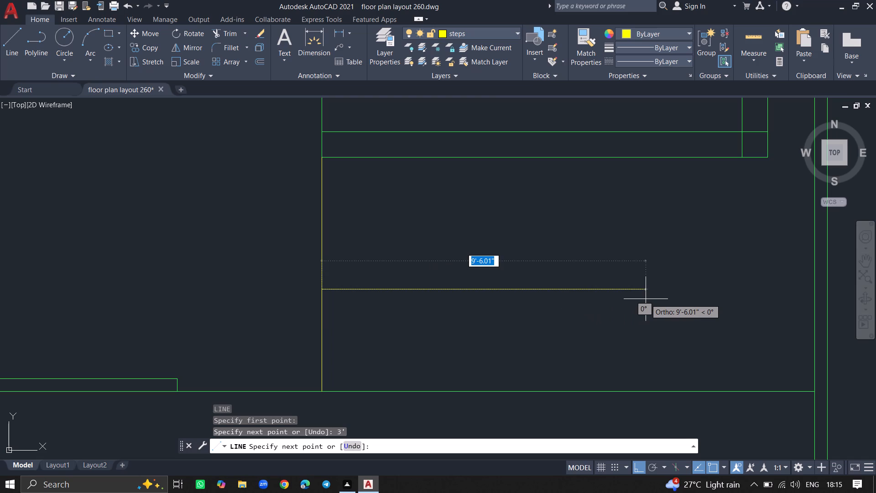
{"action": "key", "text": "Escape"}
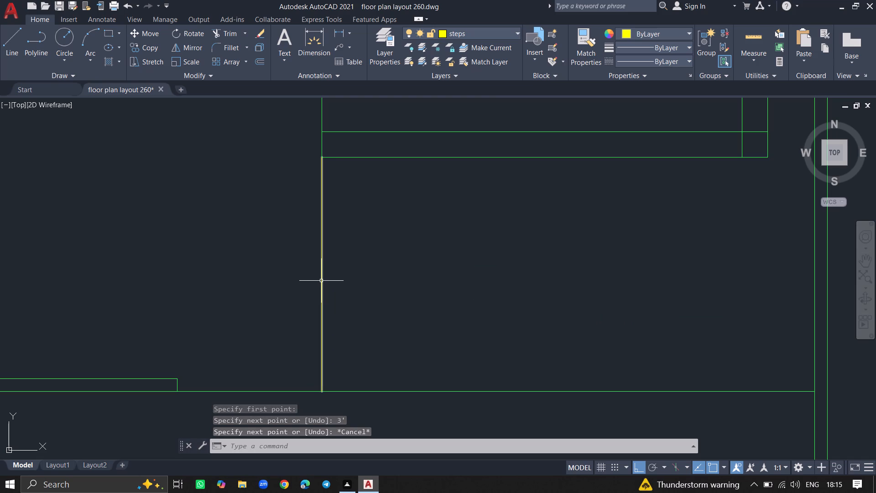
Check the length of the vertical steps line with a linear dimension preview, without placing it.
{"action": "left_click", "coordinate": [347, 30]}
{"action": "left_click", "coordinate": [349, 54]}
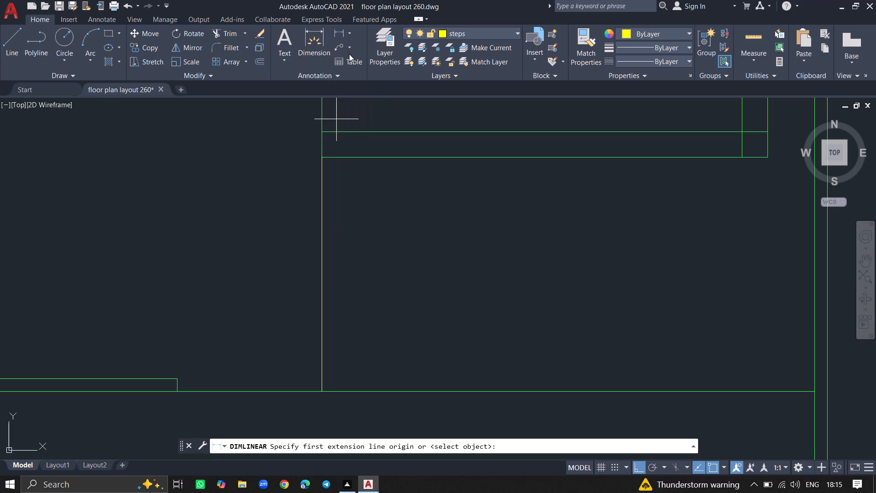
{"action": "key", "text": "space"}
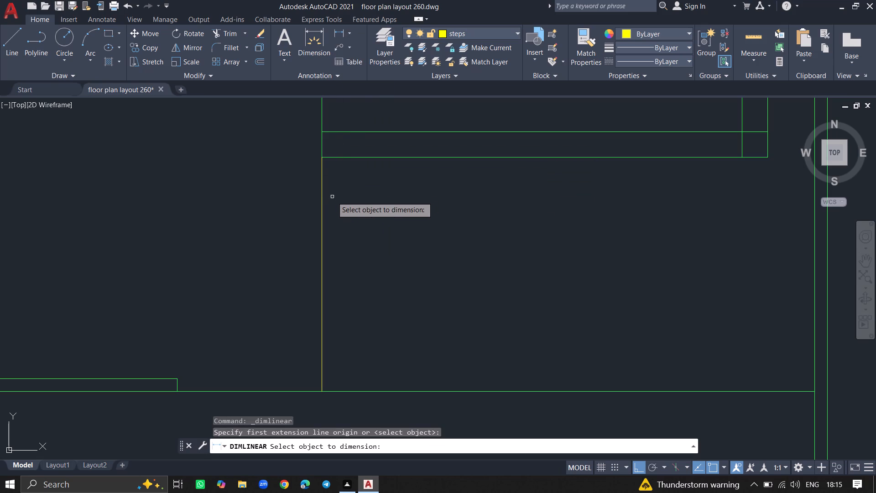
{"action": "left_click", "coordinate": [322, 199]}
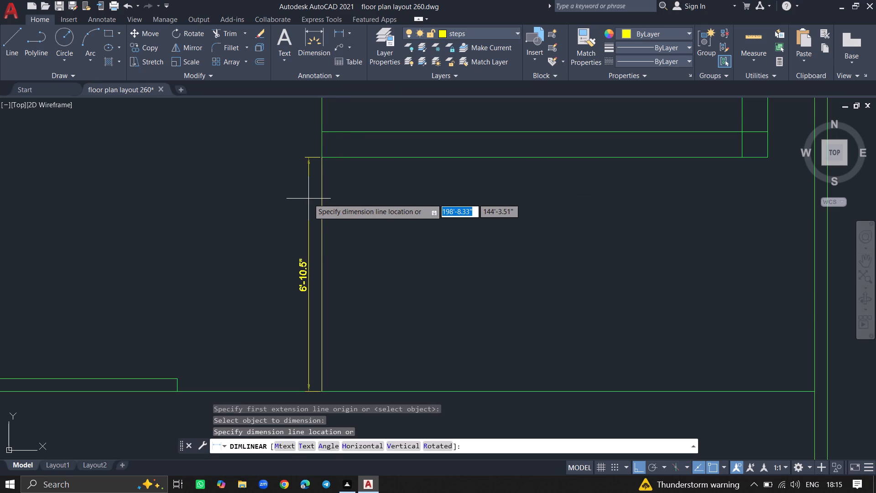
{"action": "key", "text": "Escape"}
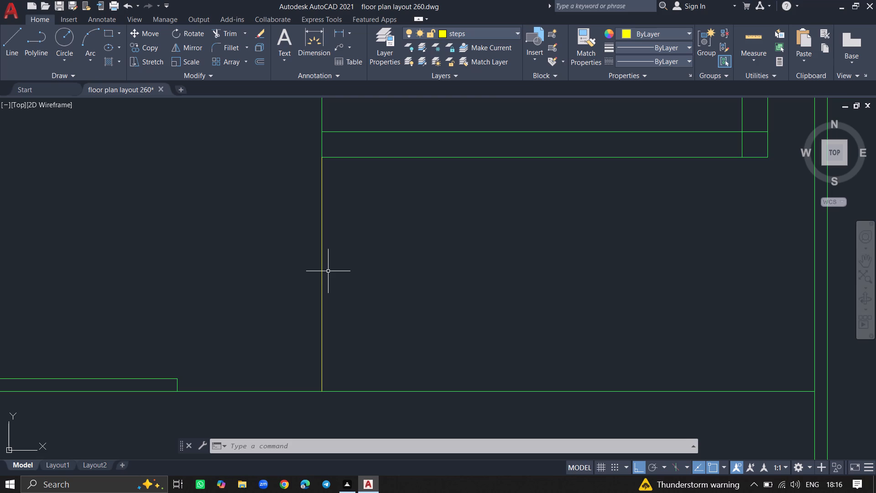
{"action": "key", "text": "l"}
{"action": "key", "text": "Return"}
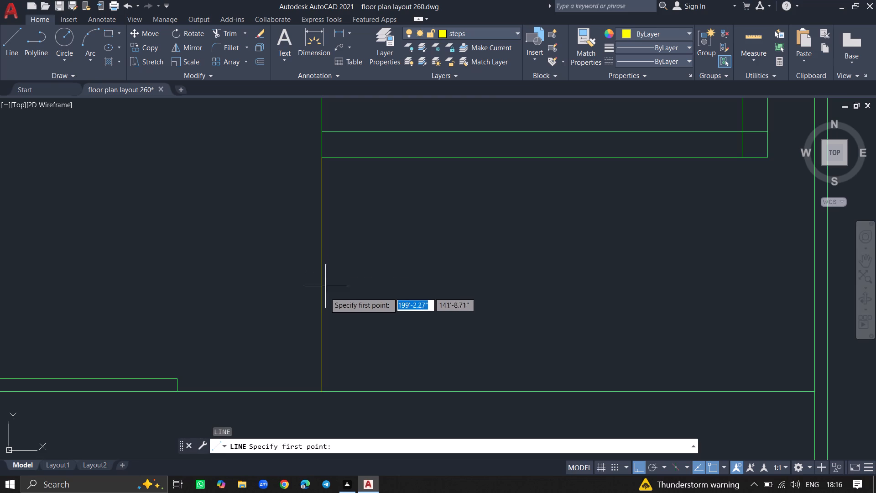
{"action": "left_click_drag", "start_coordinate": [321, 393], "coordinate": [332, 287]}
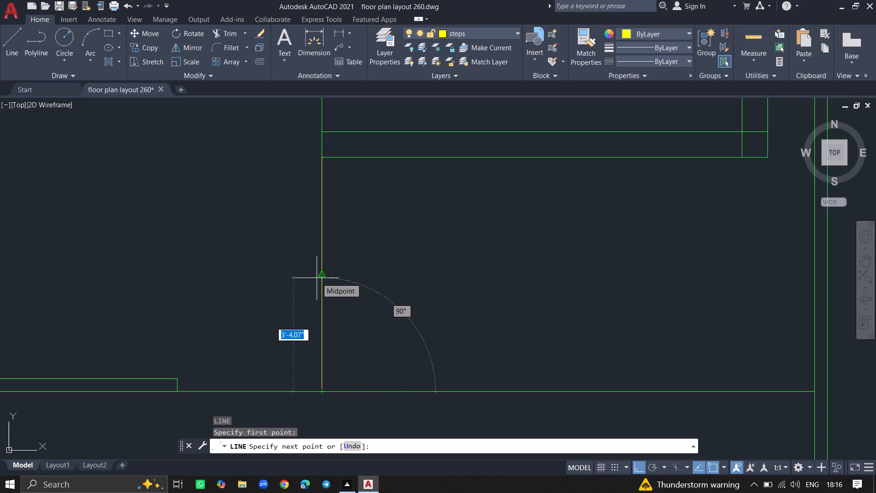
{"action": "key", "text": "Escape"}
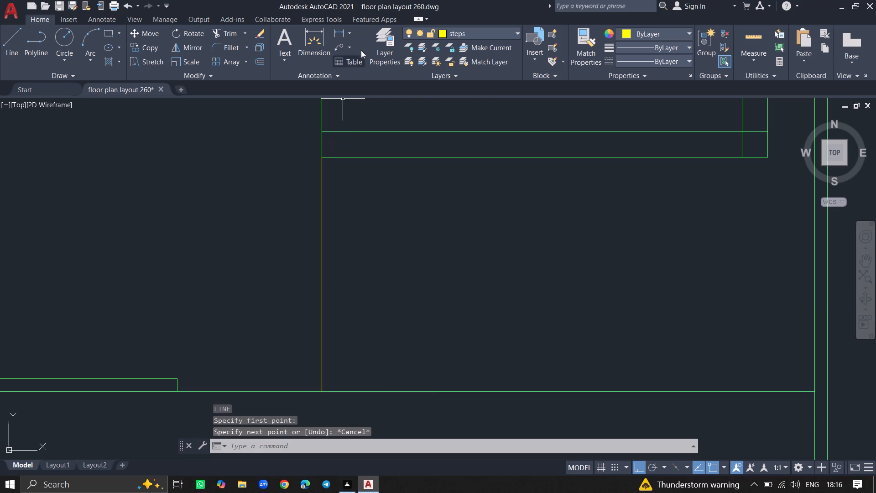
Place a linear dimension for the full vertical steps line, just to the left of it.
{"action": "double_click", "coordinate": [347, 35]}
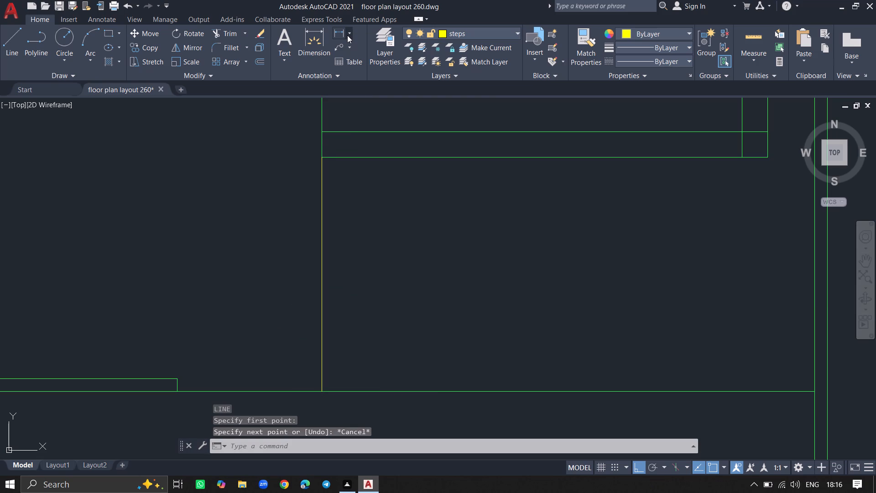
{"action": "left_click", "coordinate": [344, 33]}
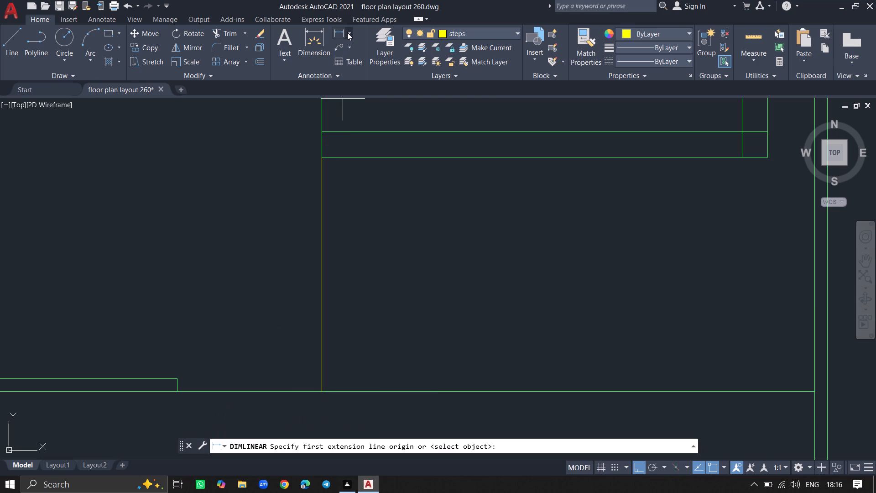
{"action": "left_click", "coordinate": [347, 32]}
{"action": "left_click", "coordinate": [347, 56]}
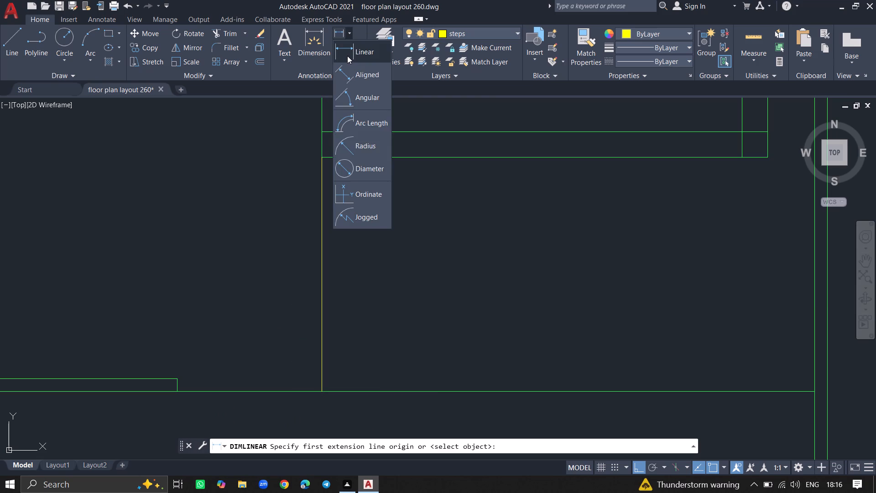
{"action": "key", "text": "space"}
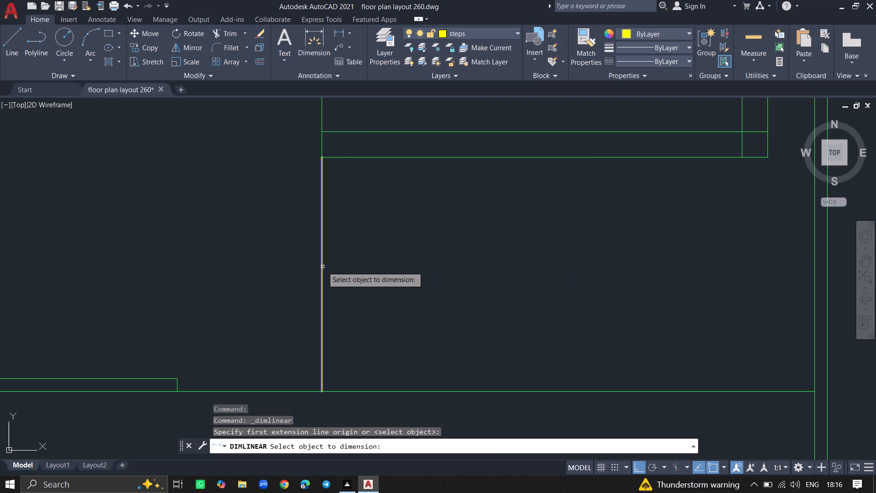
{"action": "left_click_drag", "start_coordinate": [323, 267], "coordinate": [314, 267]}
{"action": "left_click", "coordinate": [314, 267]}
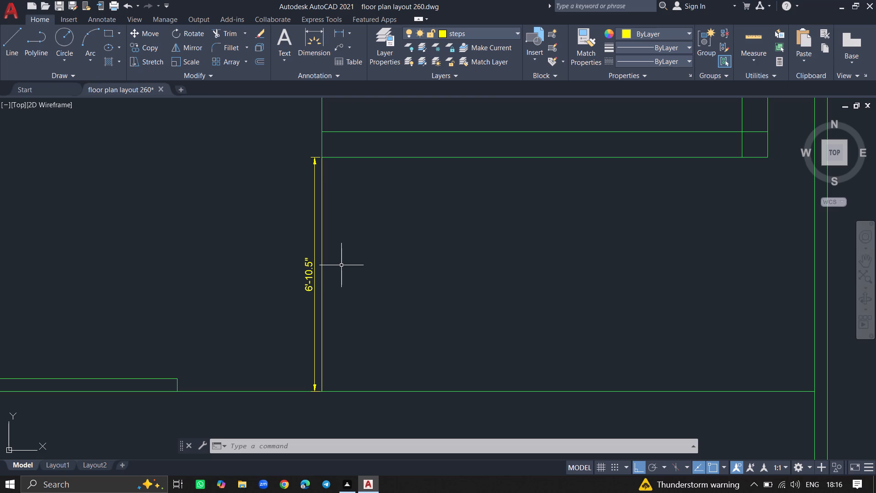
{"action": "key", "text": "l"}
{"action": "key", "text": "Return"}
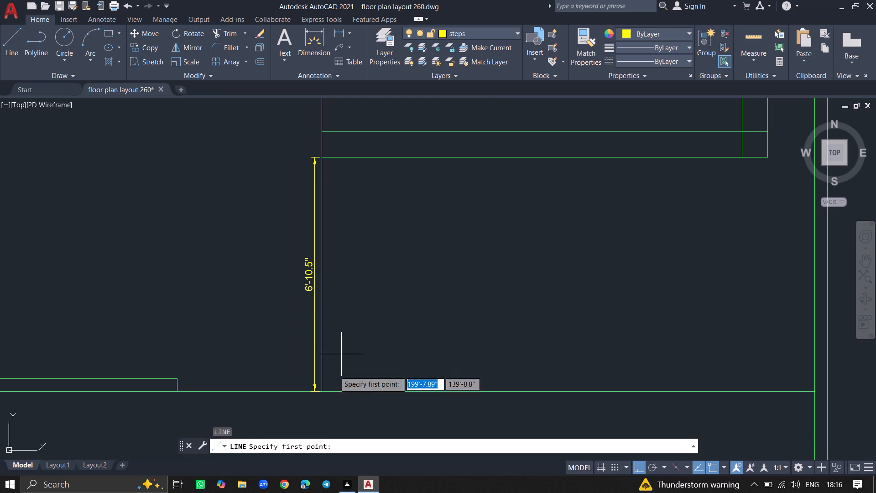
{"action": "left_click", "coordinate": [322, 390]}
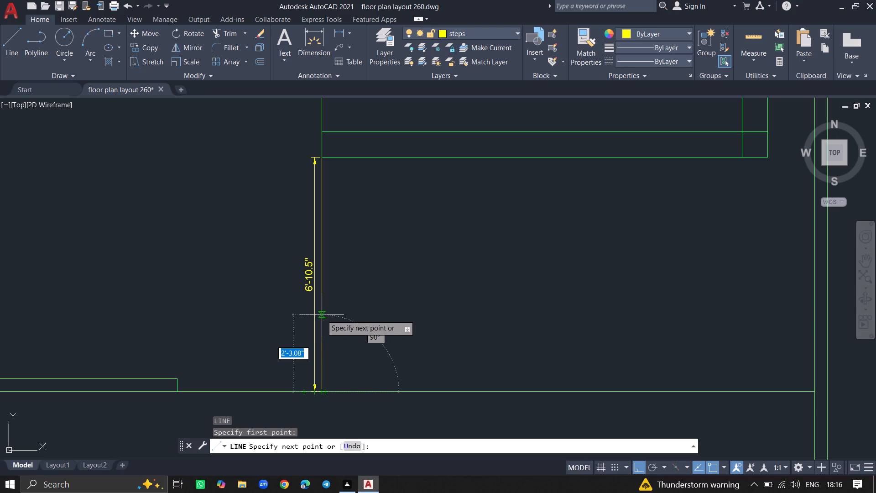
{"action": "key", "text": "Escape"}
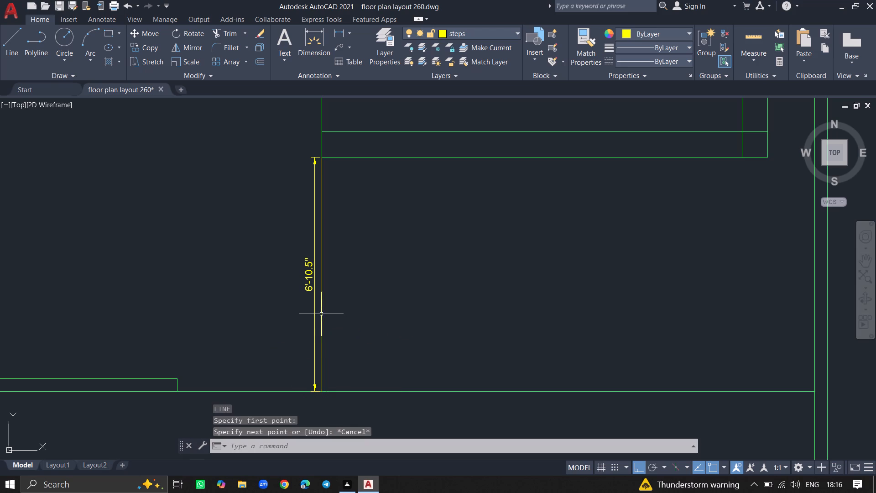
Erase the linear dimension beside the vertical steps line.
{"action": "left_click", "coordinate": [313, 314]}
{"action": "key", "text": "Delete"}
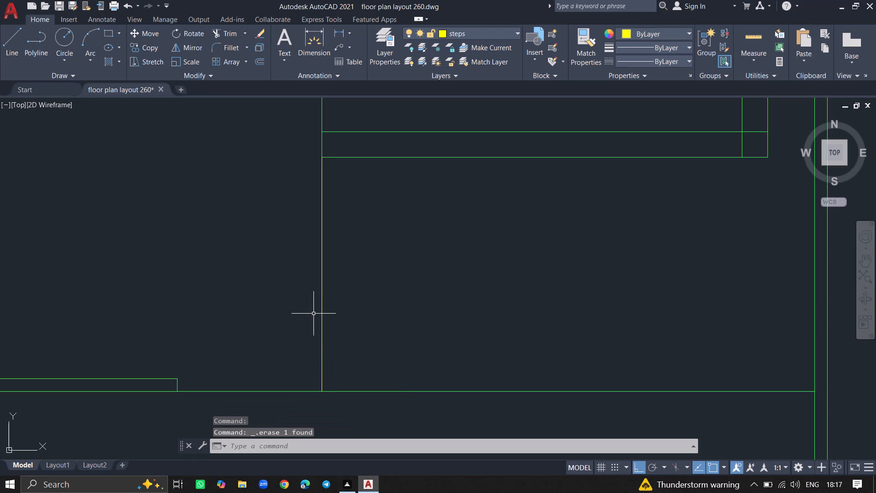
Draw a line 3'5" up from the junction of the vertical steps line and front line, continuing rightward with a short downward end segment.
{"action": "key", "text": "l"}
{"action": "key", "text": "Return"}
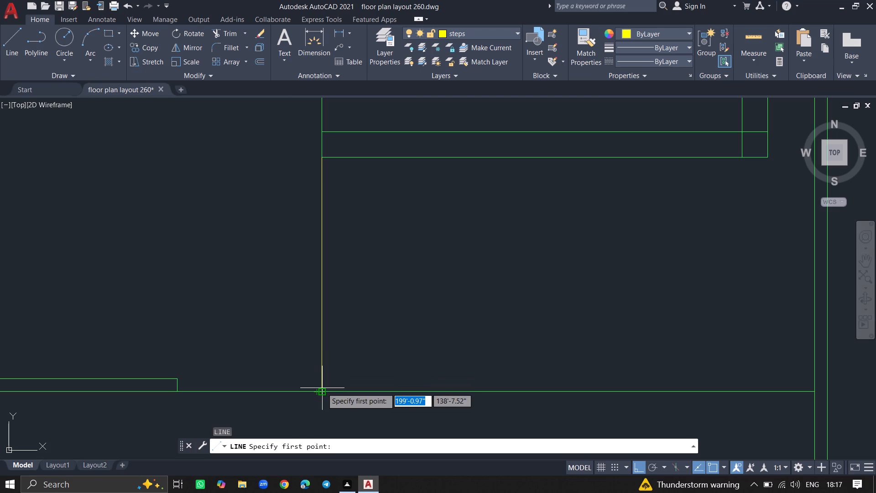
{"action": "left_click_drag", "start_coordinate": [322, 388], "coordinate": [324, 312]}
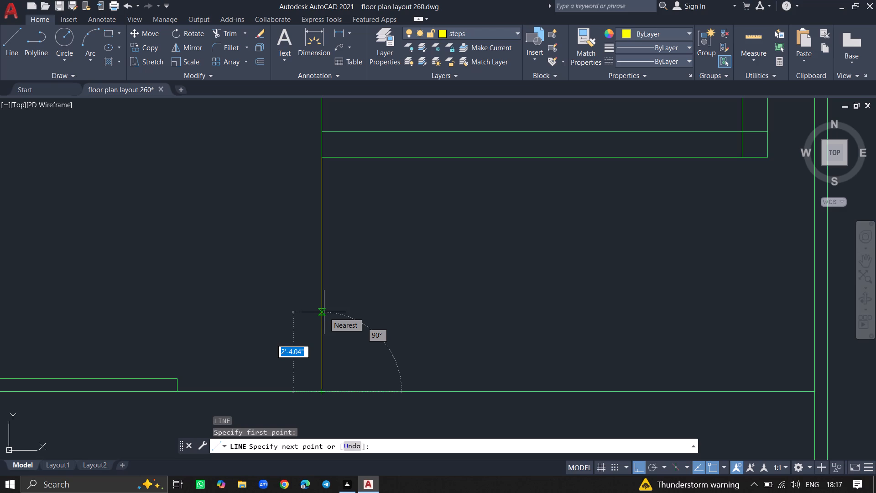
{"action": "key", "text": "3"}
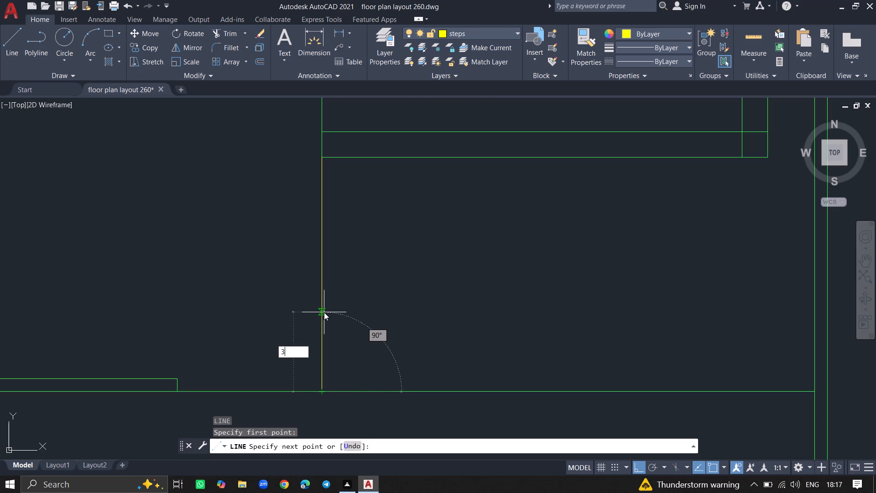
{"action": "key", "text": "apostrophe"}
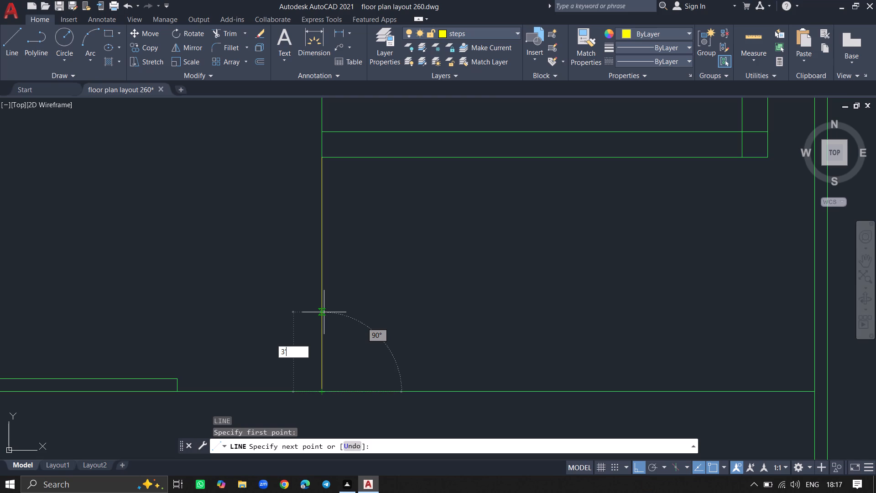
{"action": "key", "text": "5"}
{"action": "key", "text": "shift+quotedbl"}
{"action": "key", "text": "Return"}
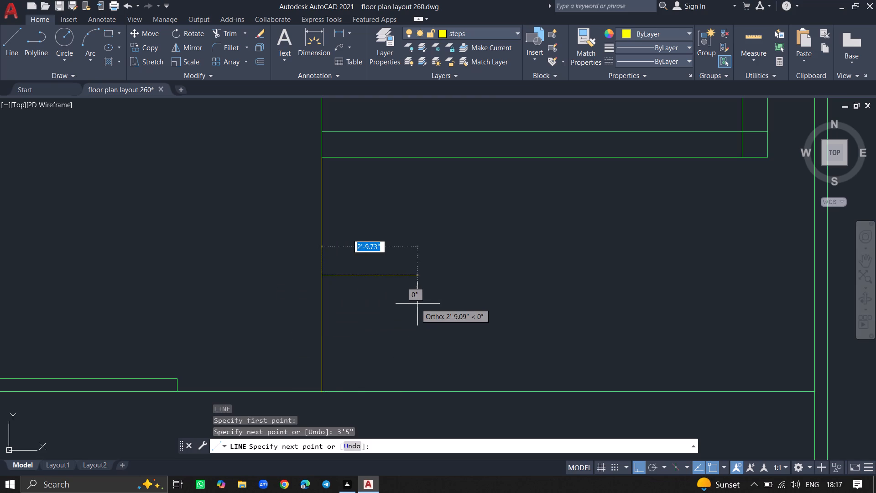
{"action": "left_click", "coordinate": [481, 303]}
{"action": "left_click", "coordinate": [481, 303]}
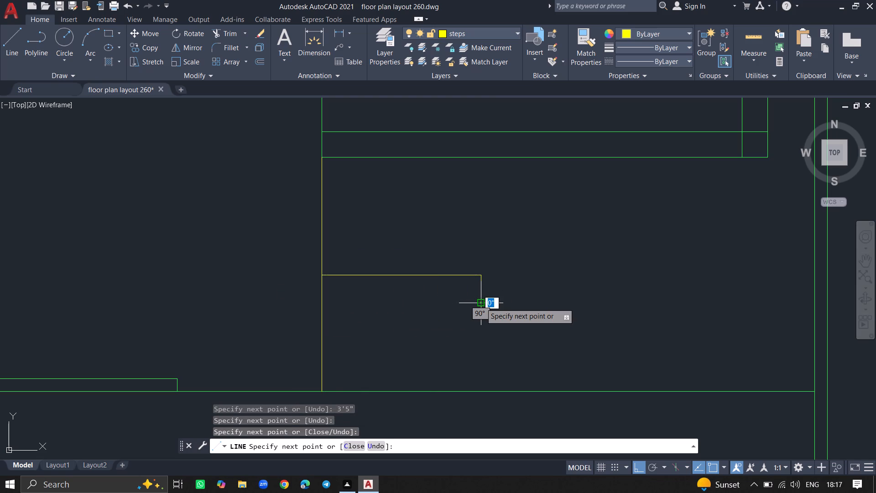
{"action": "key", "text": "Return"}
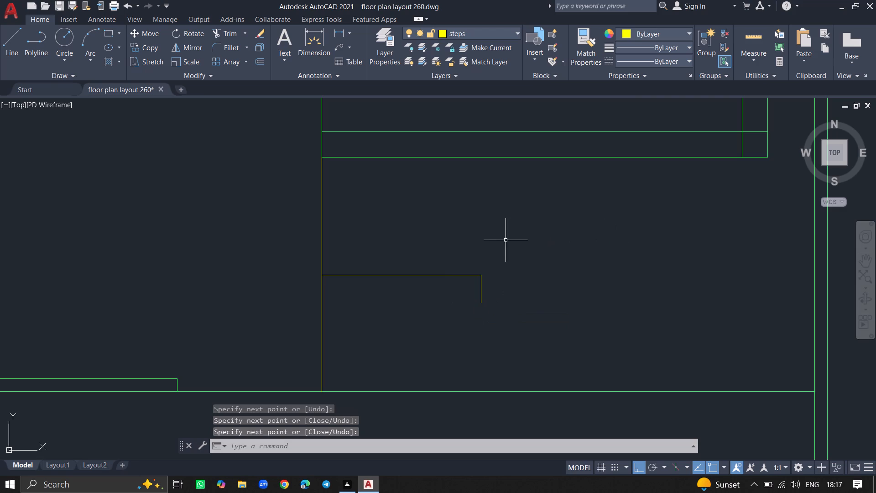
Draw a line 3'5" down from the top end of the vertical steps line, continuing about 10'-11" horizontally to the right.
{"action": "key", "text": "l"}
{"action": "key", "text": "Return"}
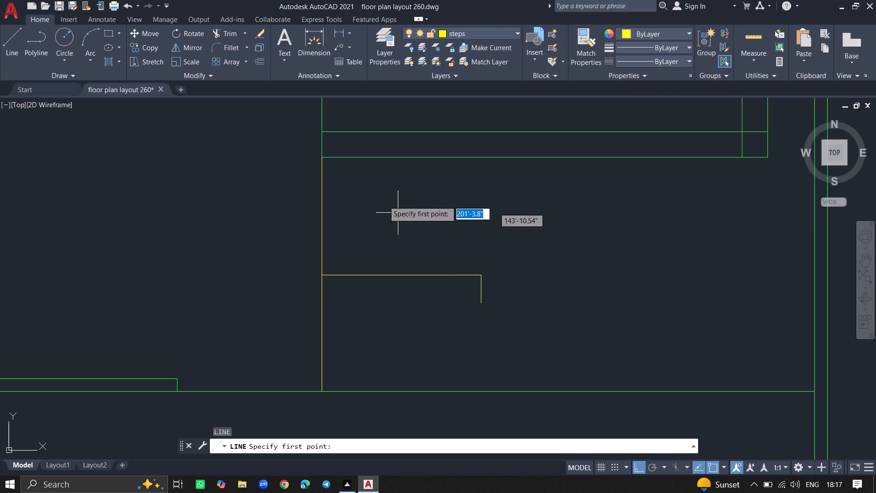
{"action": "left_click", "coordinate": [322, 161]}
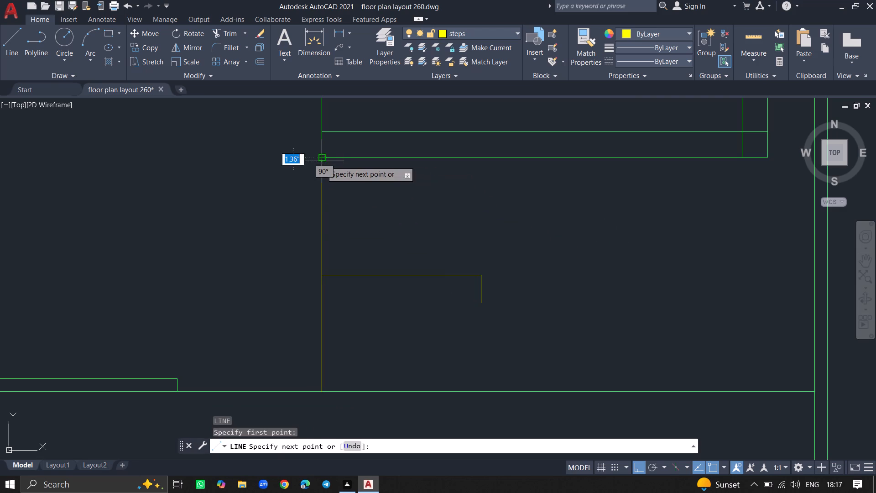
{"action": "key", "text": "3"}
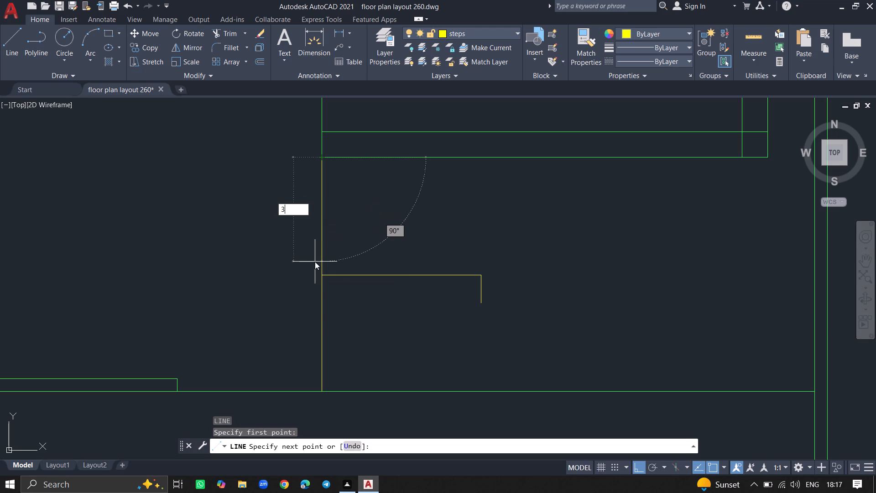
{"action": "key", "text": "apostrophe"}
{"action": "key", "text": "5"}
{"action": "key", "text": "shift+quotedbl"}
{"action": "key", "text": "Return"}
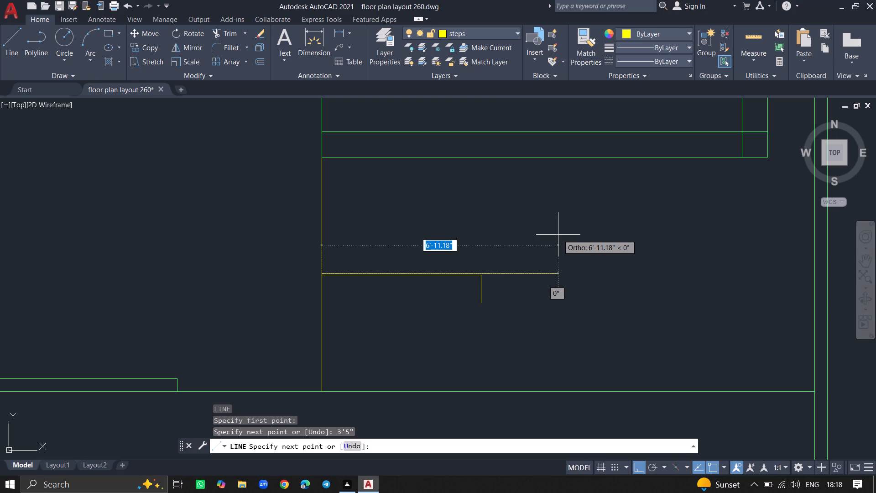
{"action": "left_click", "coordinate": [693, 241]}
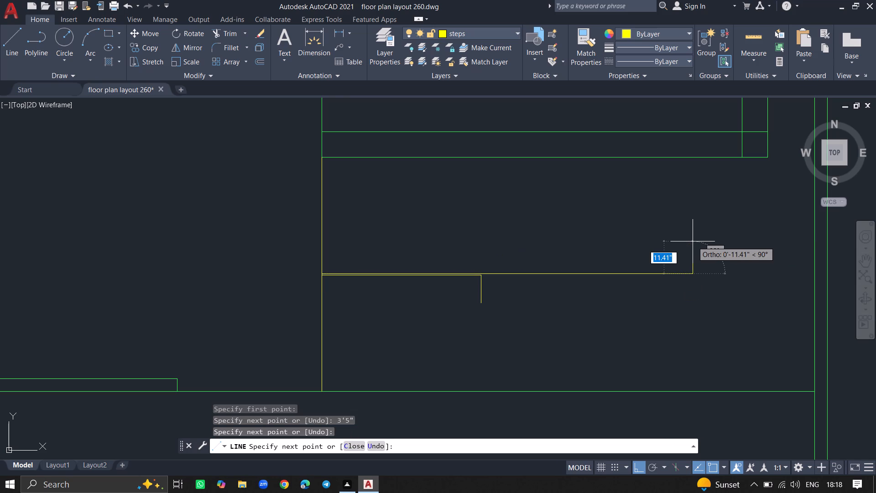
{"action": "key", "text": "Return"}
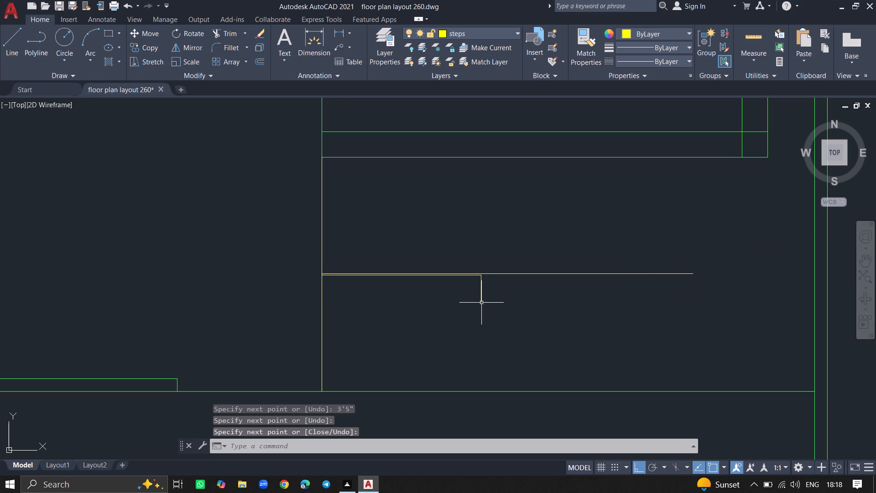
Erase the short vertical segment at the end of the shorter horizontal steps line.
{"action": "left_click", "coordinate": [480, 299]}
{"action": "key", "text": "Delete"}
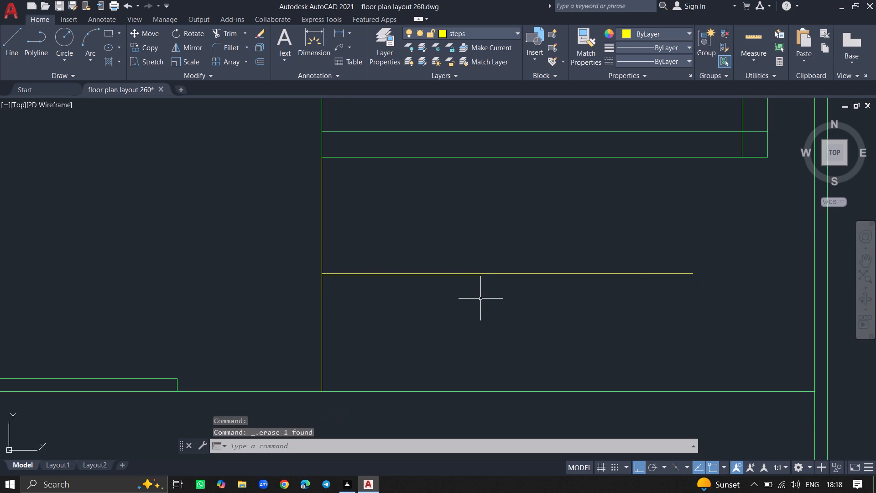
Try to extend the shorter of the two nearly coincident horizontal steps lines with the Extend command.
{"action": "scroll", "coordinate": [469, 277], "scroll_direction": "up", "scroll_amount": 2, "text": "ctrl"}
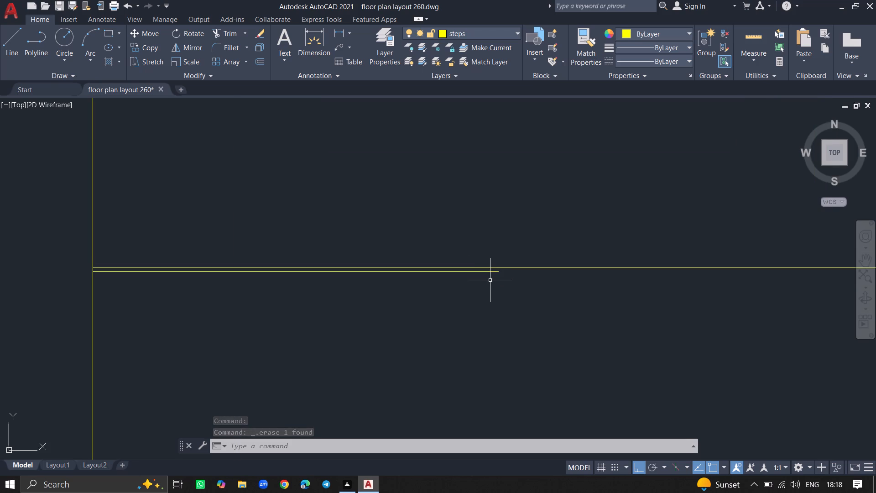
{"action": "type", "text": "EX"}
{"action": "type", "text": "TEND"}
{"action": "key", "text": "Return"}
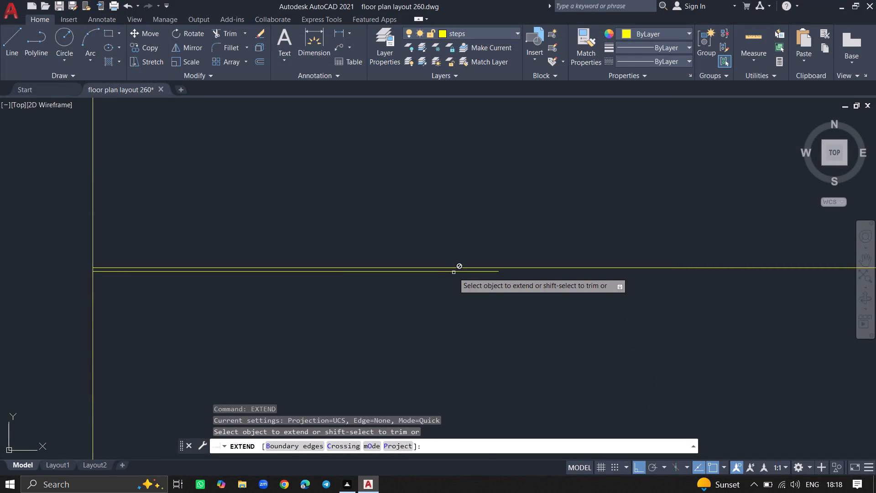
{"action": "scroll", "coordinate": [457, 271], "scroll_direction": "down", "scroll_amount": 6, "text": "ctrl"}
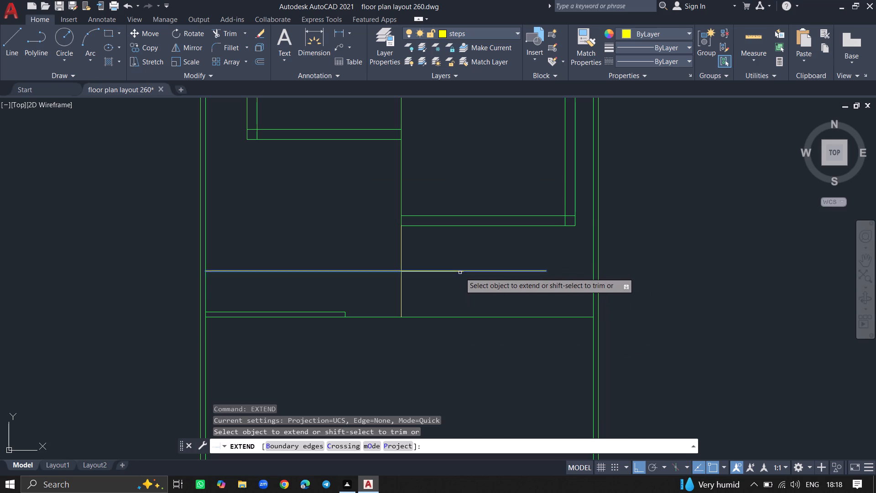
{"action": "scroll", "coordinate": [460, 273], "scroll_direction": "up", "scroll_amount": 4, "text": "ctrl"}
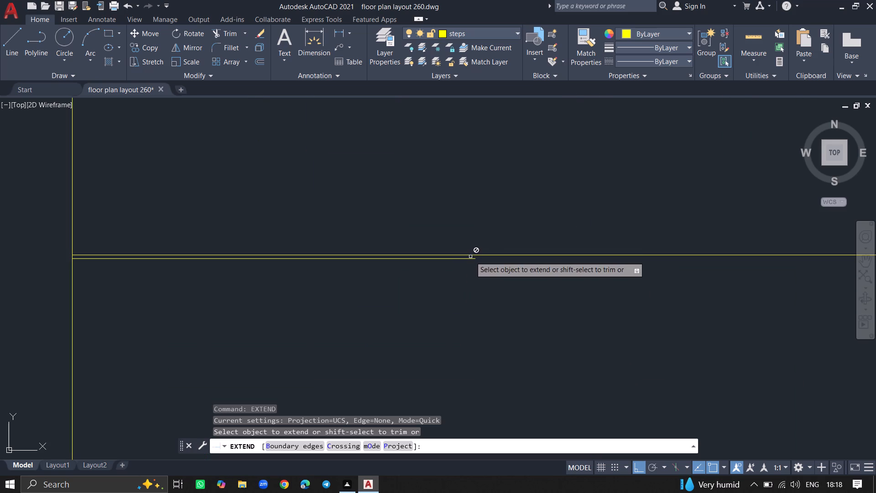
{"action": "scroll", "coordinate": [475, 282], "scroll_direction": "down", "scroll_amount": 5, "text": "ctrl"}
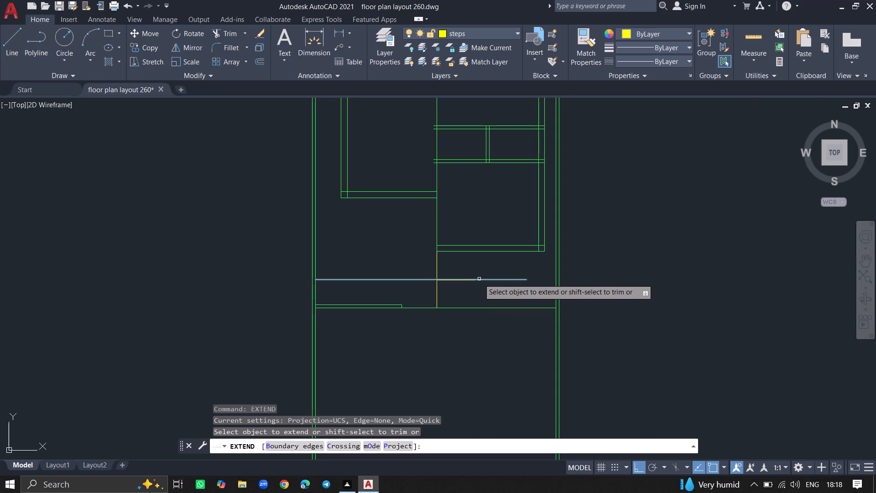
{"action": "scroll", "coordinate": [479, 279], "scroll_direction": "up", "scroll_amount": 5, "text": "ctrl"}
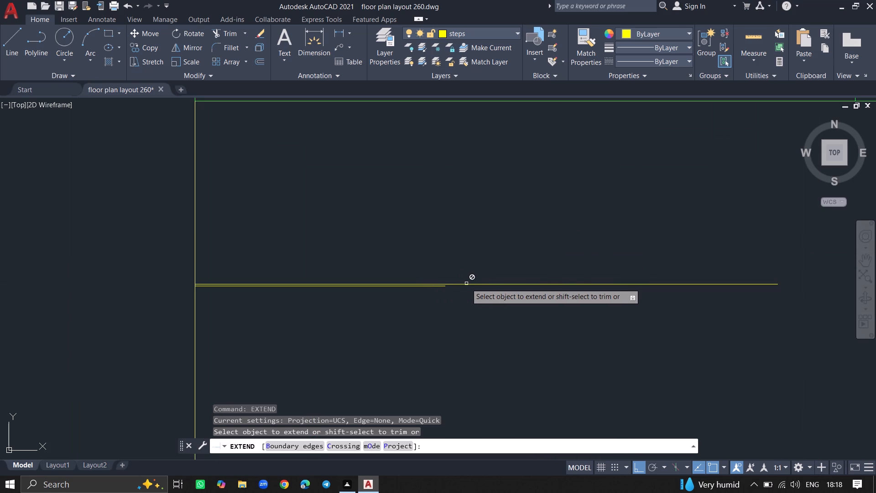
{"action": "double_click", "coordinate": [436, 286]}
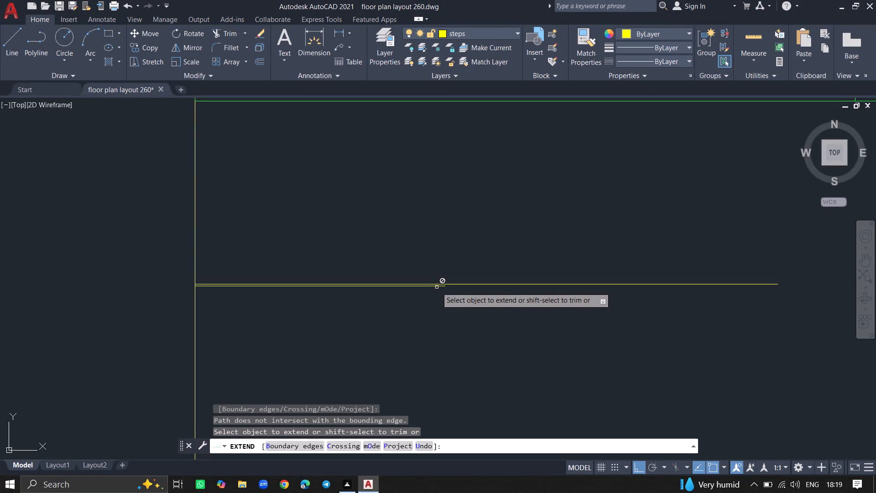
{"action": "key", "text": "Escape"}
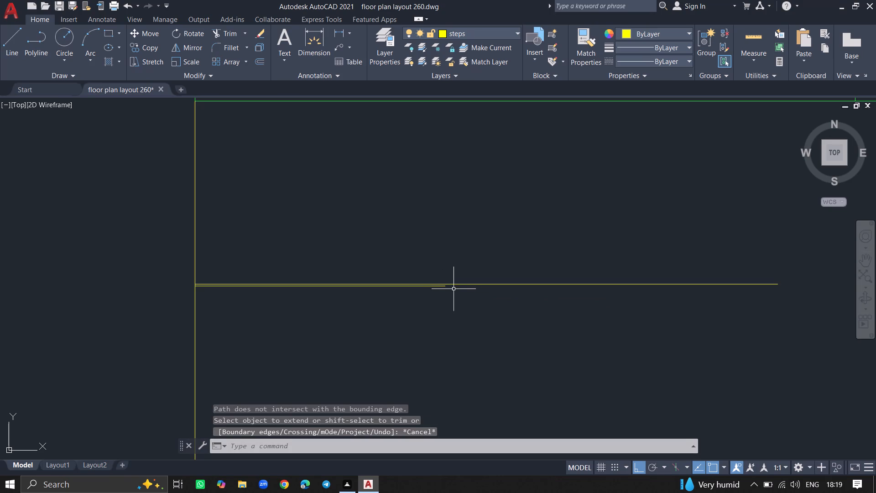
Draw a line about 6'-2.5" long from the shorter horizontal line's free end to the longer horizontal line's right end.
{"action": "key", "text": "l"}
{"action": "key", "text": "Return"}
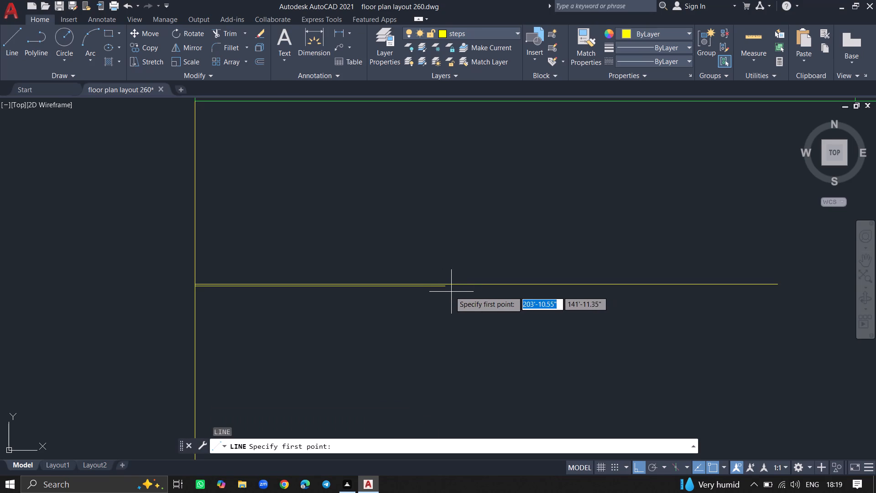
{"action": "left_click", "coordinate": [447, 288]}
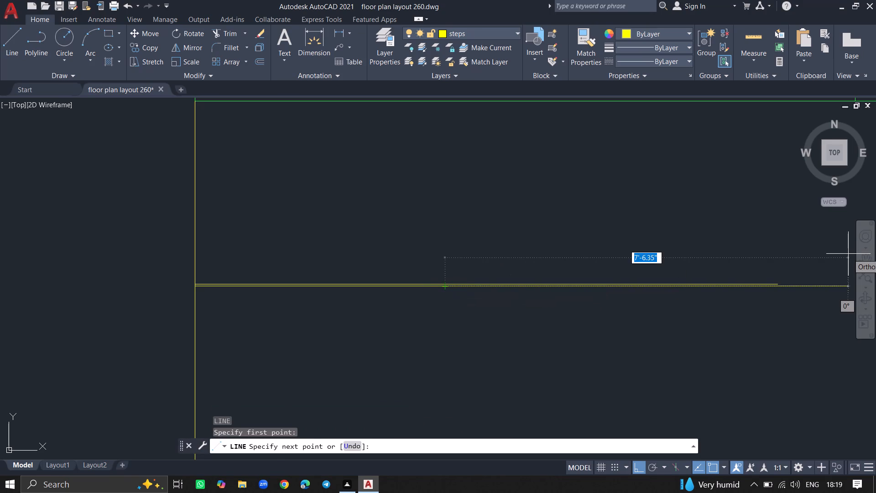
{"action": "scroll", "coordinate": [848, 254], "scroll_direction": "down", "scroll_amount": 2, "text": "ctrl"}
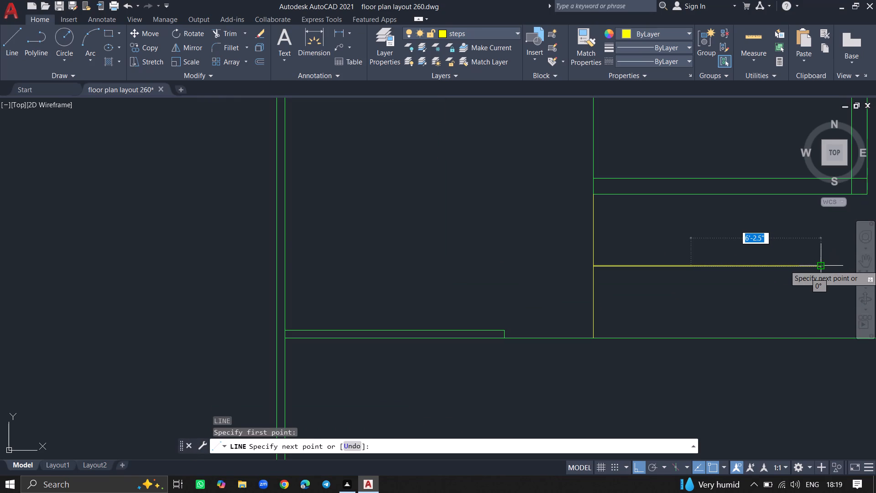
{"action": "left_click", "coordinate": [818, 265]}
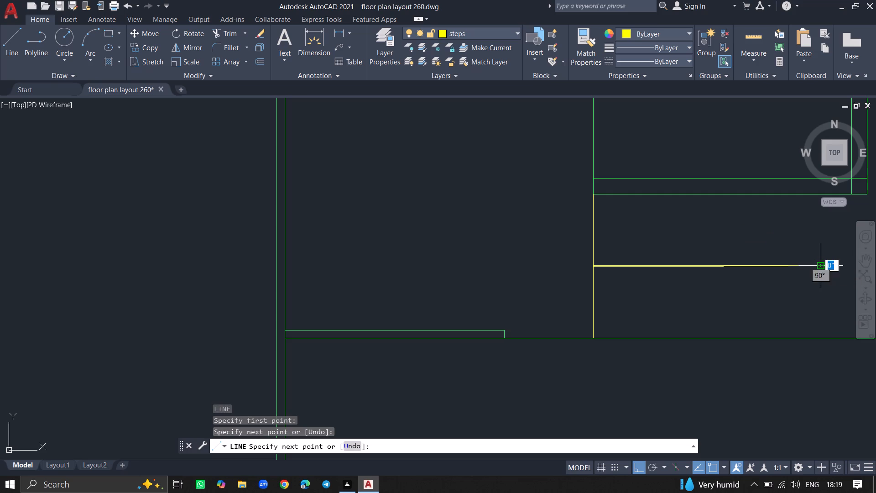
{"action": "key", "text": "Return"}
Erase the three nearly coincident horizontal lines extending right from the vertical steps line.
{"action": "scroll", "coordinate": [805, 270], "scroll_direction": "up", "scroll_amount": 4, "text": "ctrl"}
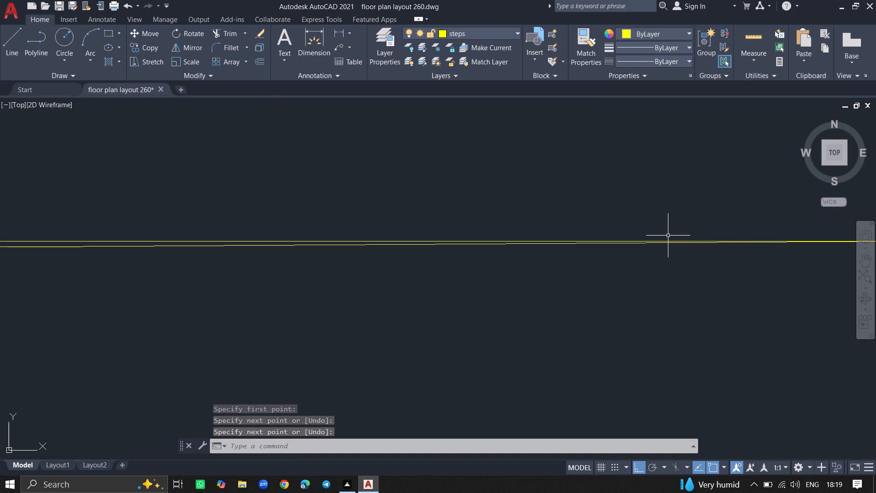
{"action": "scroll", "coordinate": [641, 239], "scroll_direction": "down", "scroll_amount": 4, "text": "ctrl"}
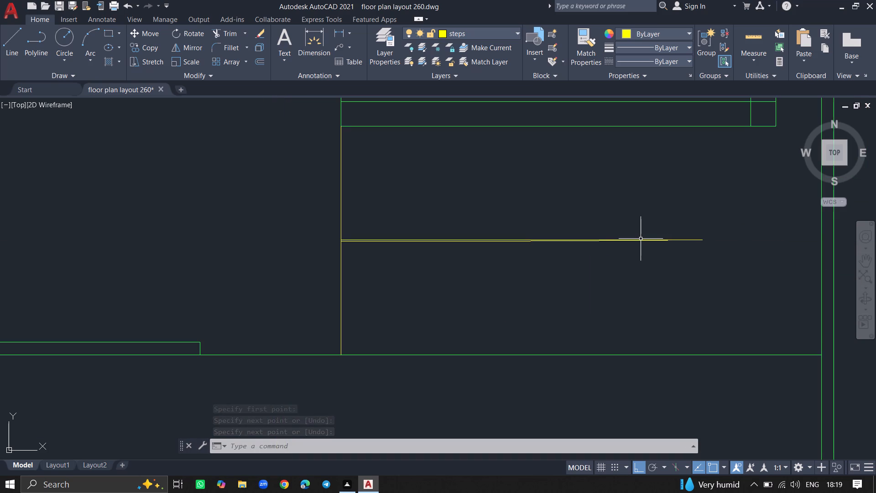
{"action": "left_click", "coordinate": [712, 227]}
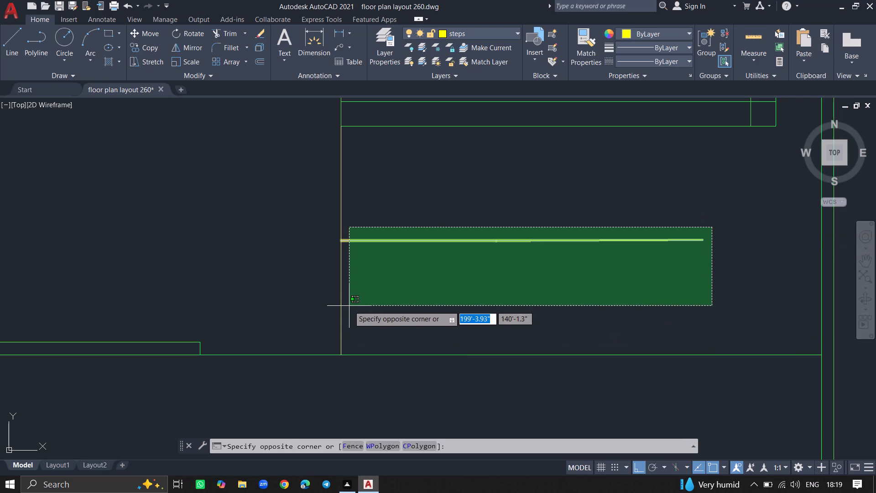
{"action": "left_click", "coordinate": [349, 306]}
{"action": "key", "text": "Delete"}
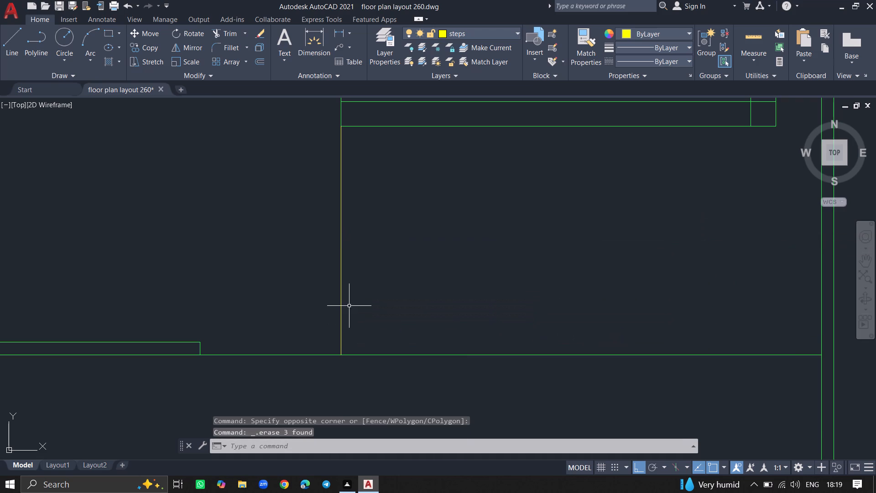
Draw connected lines from the vertical steps line's bottom: 3'5" up, about 10'-8.6" right, up to the upper wall, and down to the lower wall.
{"action": "key", "text": "l"}
{"action": "key", "text": "Return"}
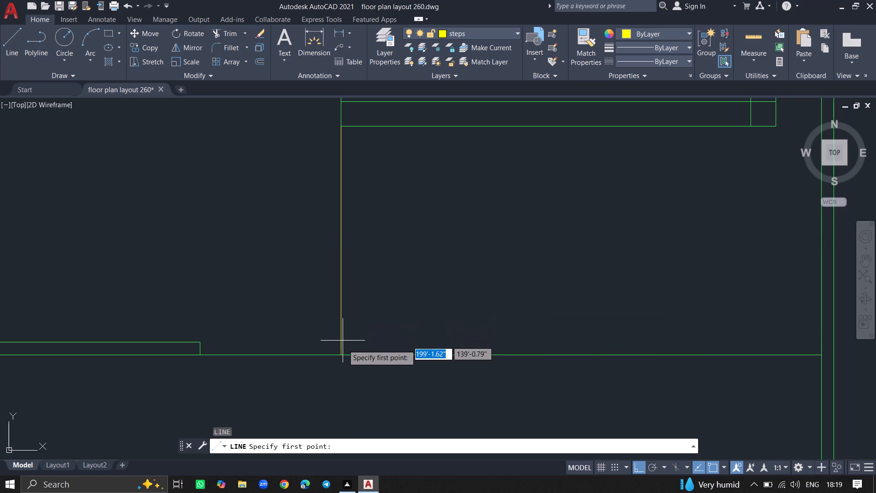
{"action": "left_click_drag", "start_coordinate": [343, 356], "coordinate": [349, 263]}
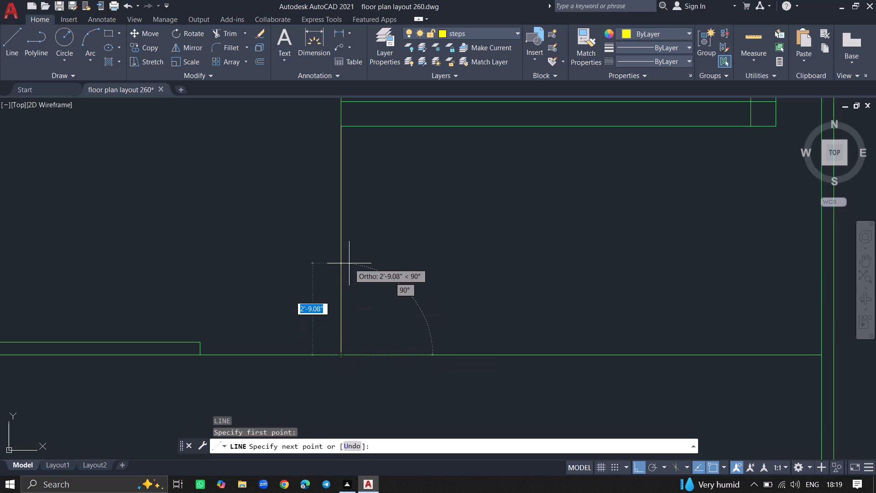
{"action": "type", "text": "3'5"}
{"action": "key", "text": "shift+quotedbl"}
{"action": "key", "text": "Return"}
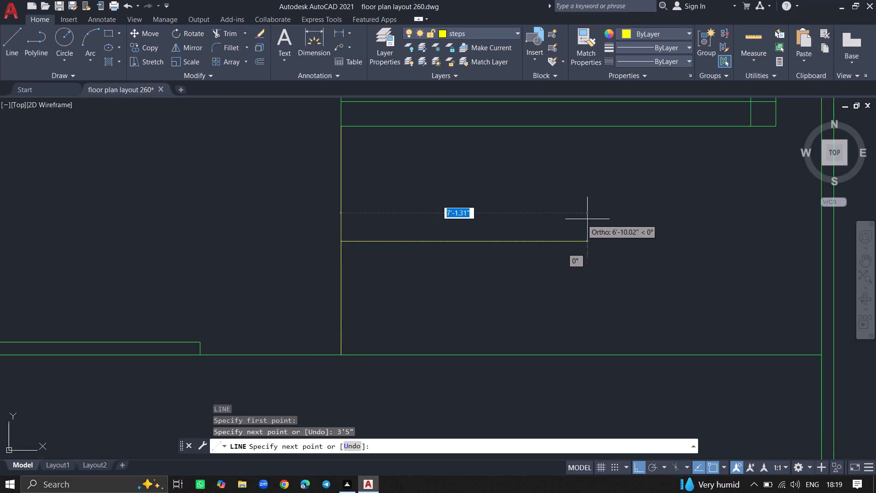
{"action": "left_click", "coordinate": [697, 208]}
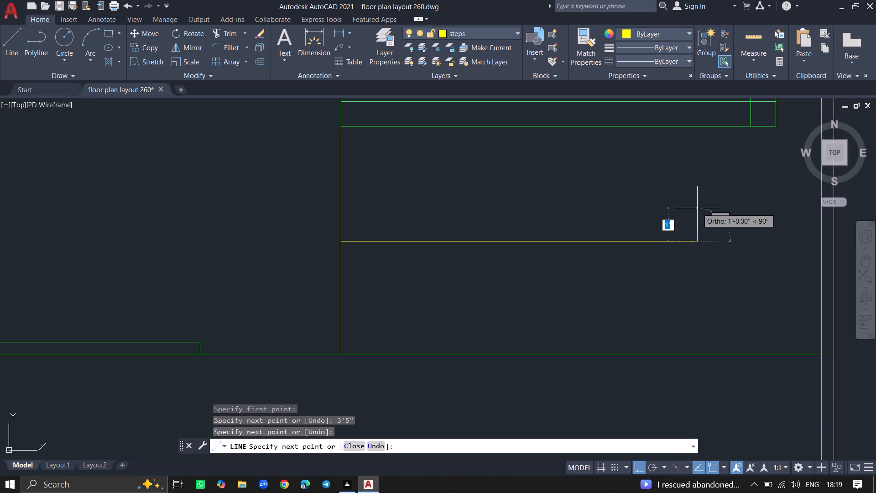
{"action": "left_click", "coordinate": [697, 126]}
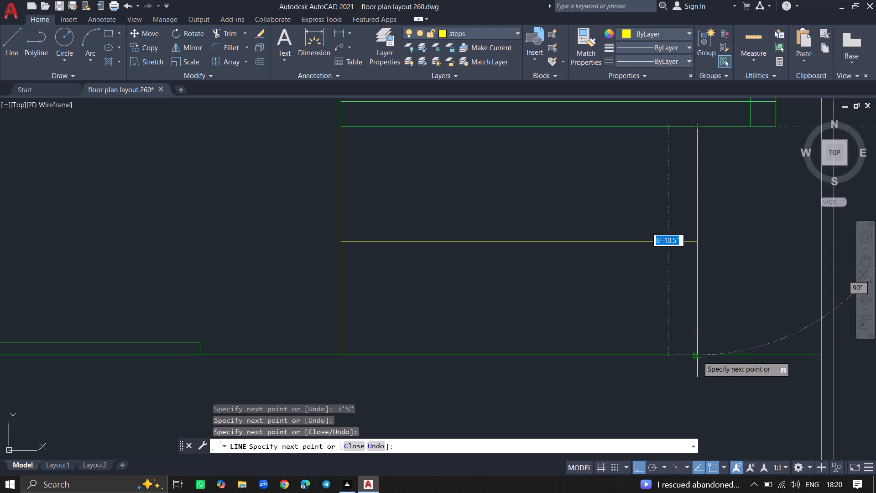
{"action": "left_click", "coordinate": [698, 356]}
{"action": "key", "text": "Return"}
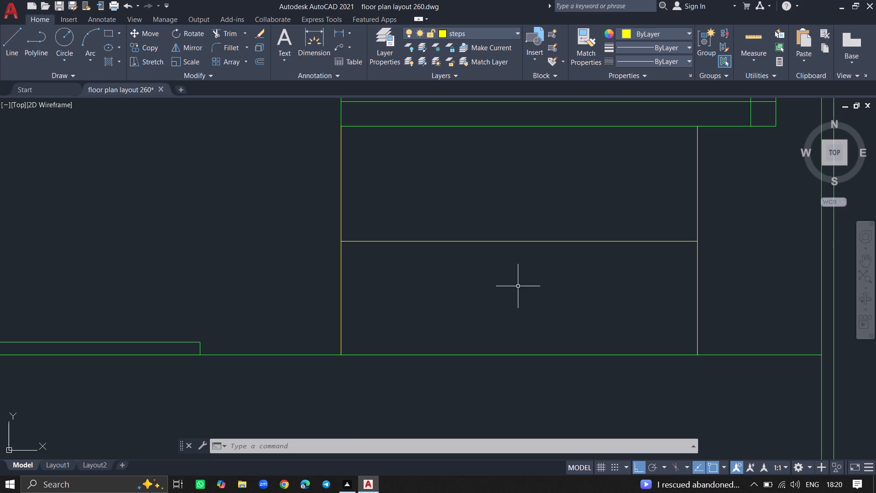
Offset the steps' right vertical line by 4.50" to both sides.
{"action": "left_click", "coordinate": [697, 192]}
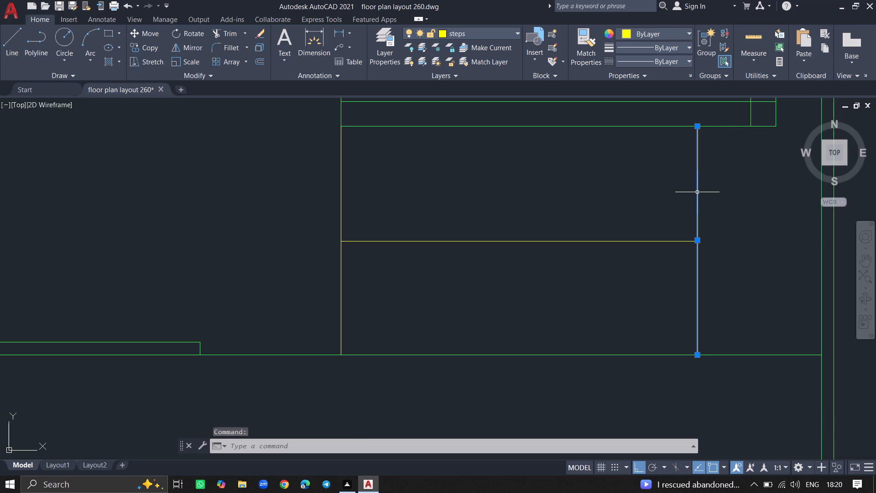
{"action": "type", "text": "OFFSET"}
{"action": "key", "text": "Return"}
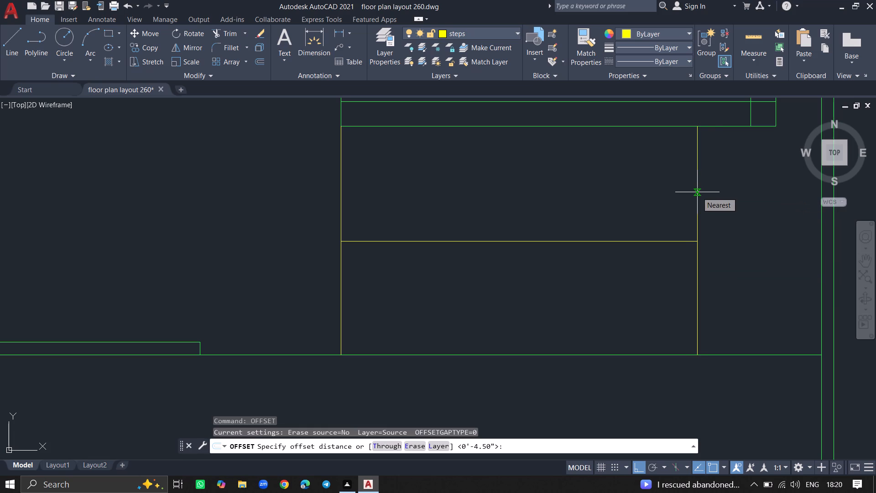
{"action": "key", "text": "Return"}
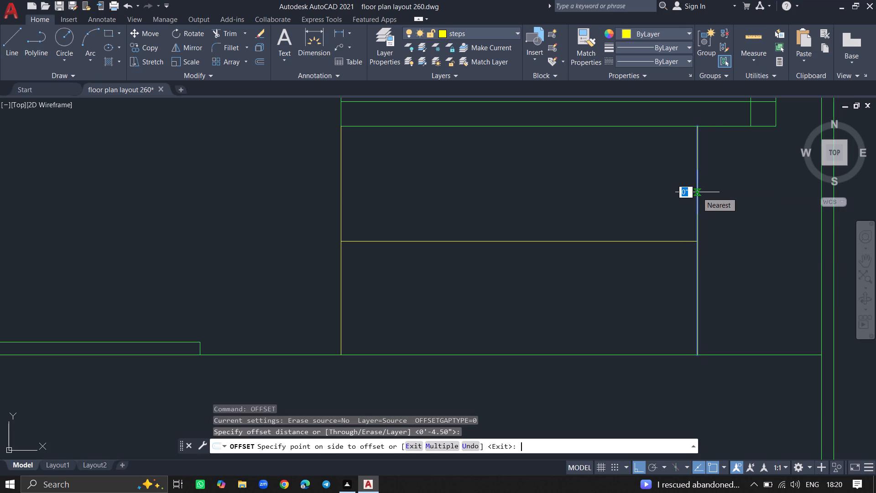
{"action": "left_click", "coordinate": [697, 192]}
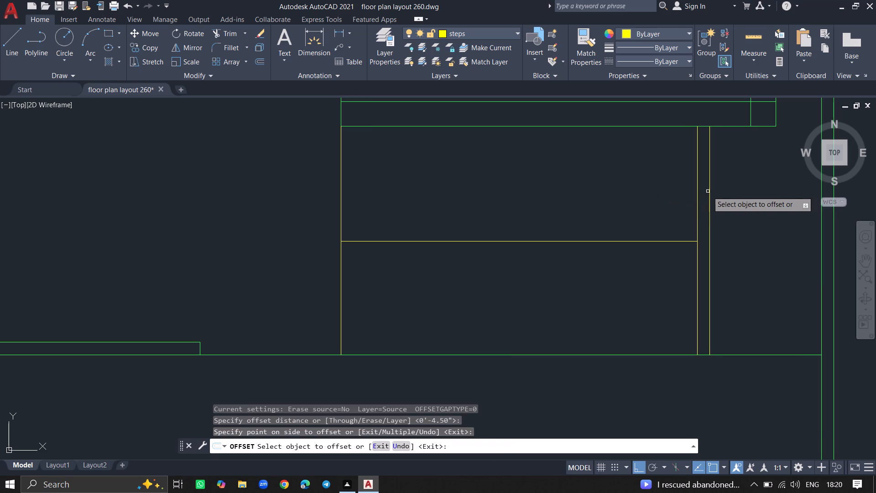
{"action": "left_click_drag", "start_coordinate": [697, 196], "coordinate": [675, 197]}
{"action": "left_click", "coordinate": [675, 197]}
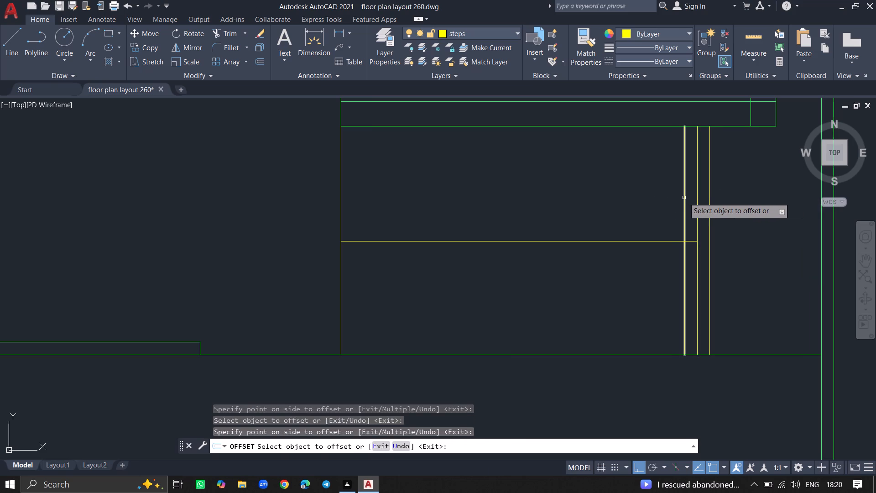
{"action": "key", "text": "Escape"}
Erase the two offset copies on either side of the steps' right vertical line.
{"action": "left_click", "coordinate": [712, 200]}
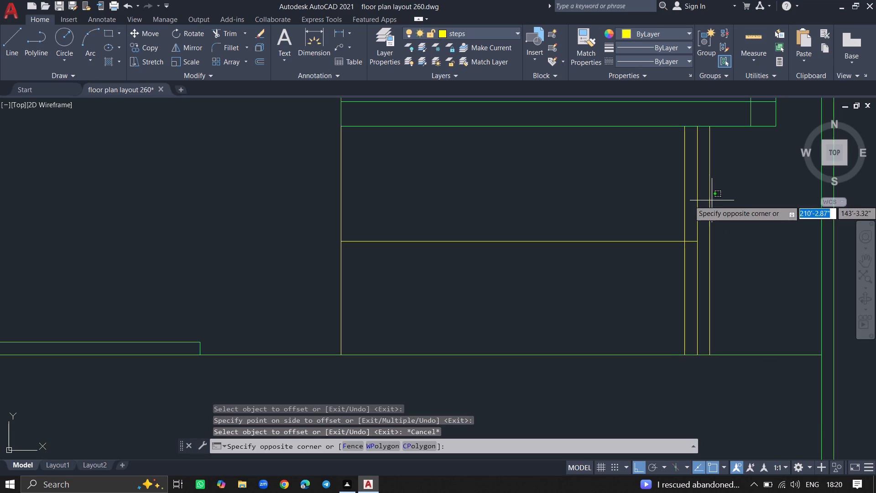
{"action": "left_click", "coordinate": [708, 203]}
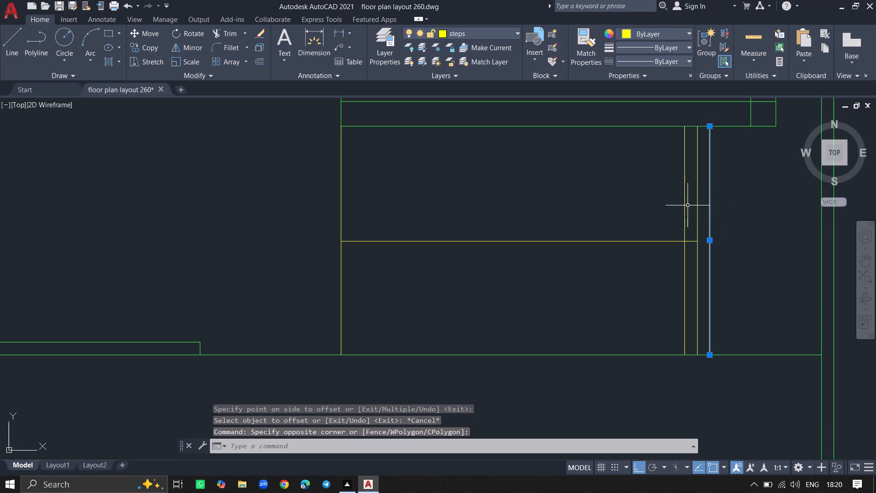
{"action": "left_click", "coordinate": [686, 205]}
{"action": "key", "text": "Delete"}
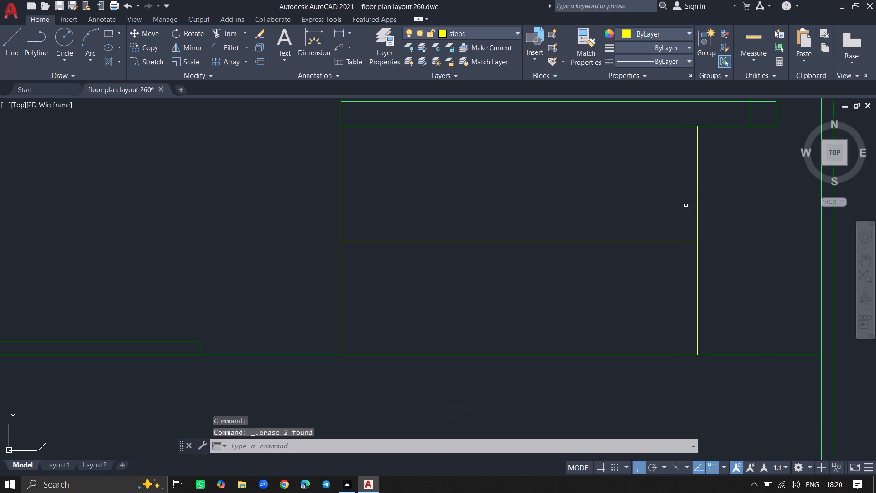
Offset the steps' right vertical line leftward at successive 1' spacing to make the first five tread lines.
{"action": "type", "text": "OFFSET"}
{"action": "key", "text": "Return"}
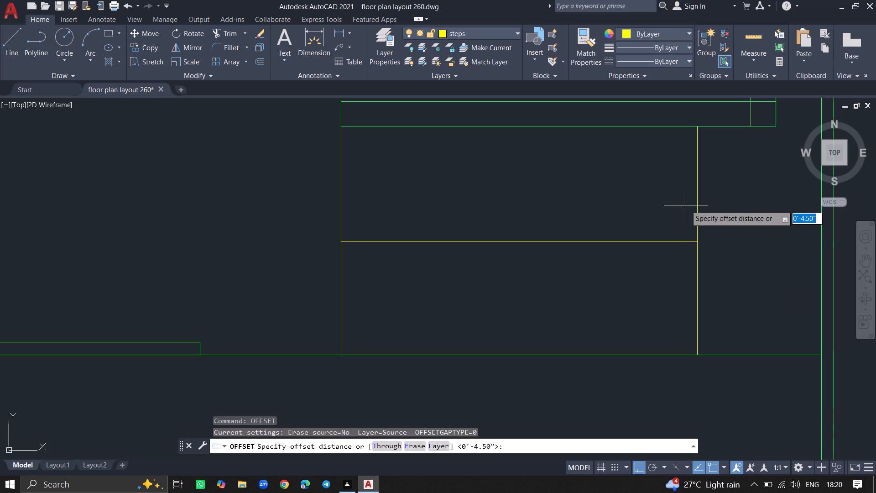
{"action": "type", "text": "1'"}
{"action": "key", "text": "Return"}
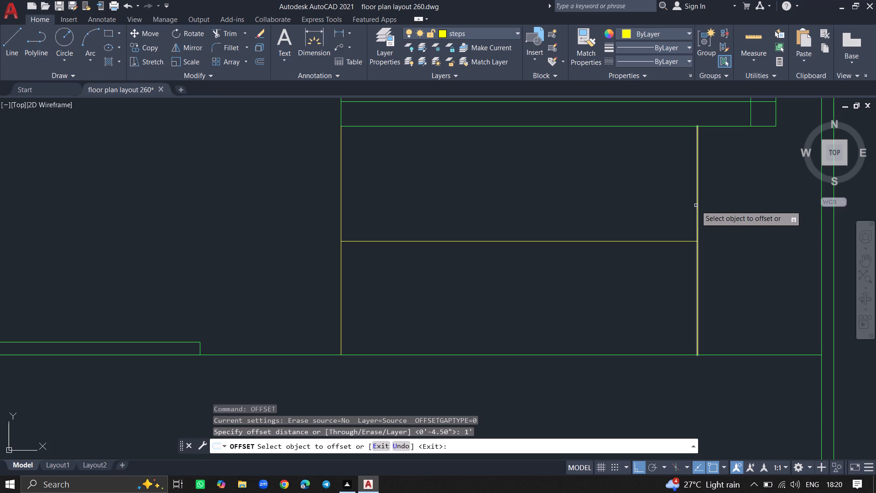
{"action": "left_click", "coordinate": [696, 205]}
{"action": "left_click", "coordinate": [683, 207]}
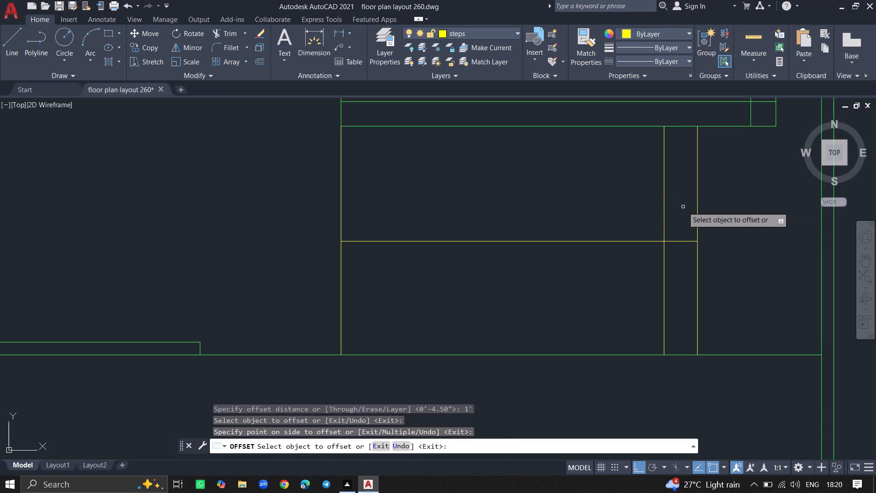
{"action": "left_click_drag", "start_coordinate": [663, 212], "coordinate": [646, 213]}
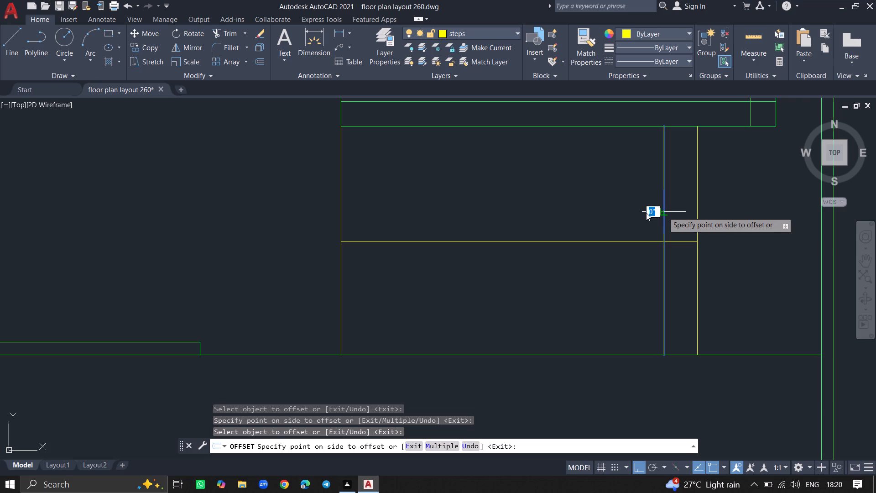
{"action": "left_click", "coordinate": [598, 213]}
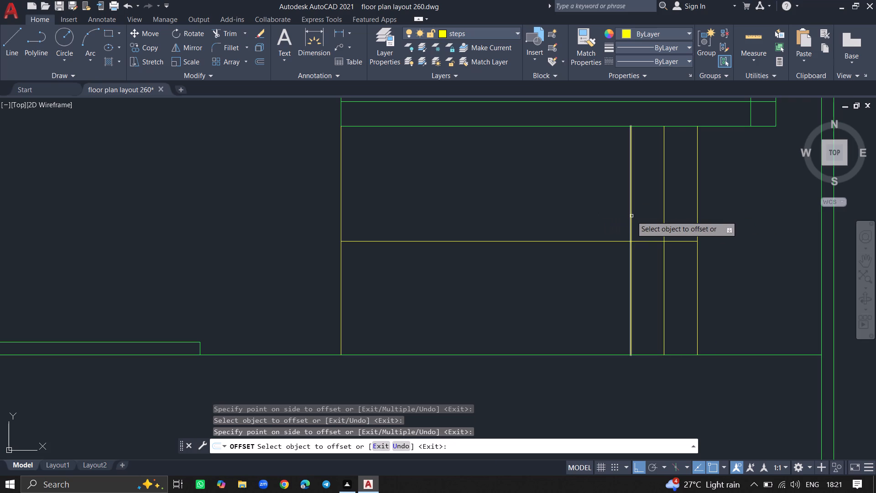
{"action": "left_click", "coordinate": [631, 216]}
{"action": "left_click", "coordinate": [591, 215]}
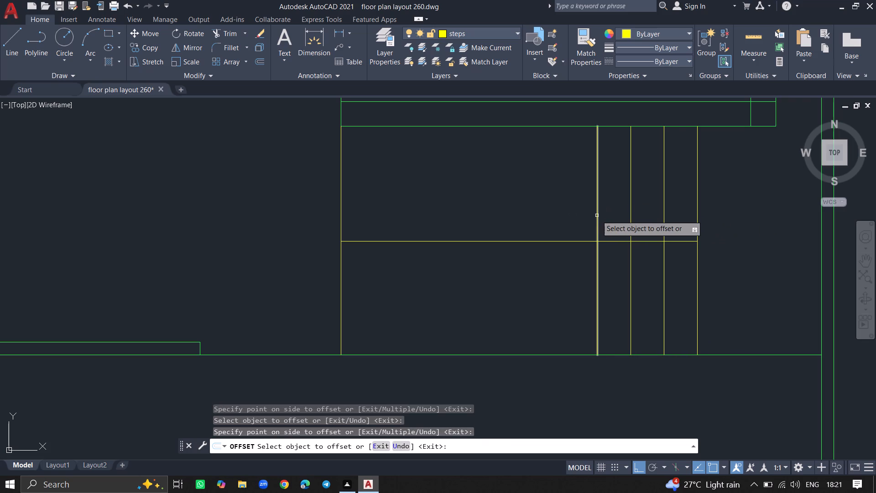
{"action": "left_click_drag", "start_coordinate": [597, 215], "coordinate": [572, 214]}
{"action": "left_click", "coordinate": [572, 214]}
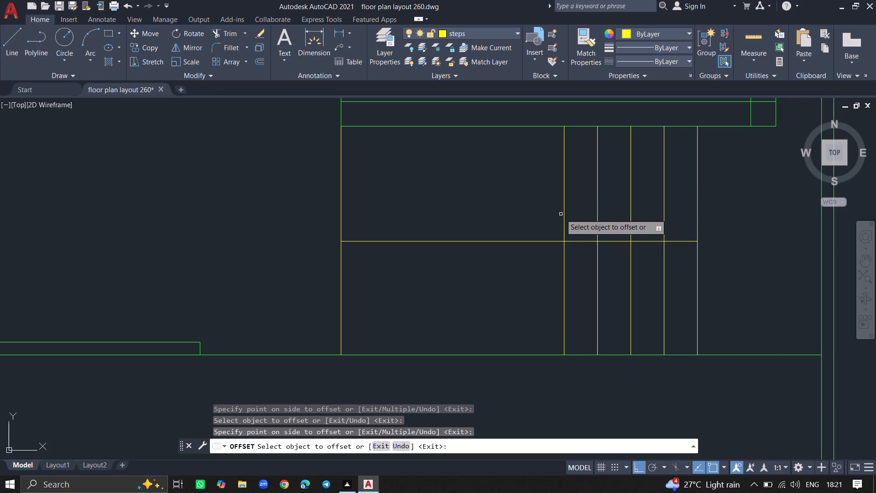
{"action": "left_click", "coordinate": [561, 214]}
{"action": "left_click_drag", "start_coordinate": [564, 214], "coordinate": [541, 216]}
{"action": "left_click", "coordinate": [541, 216]}
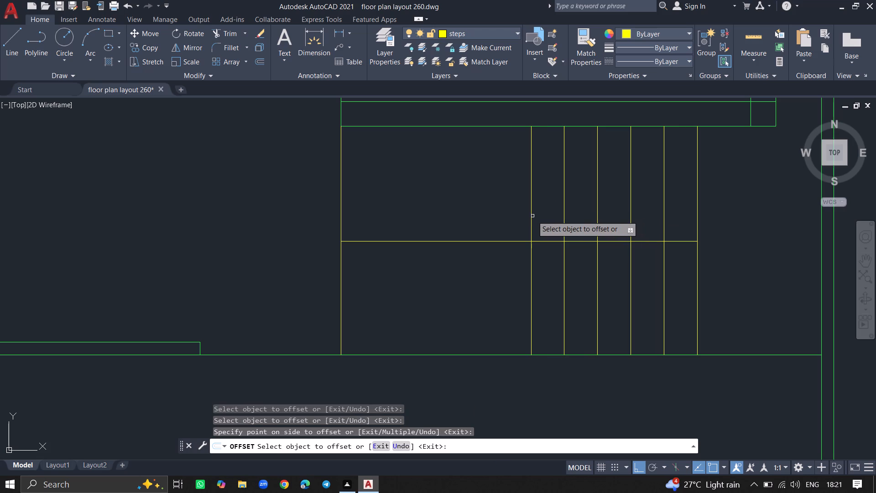
Continue the 1' offsets leftward from the fifth tread line to add five more tread lines.
{"action": "left_click_drag", "start_coordinate": [531, 216], "coordinate": [503, 216]}
{"action": "left_click", "coordinate": [503, 216]}
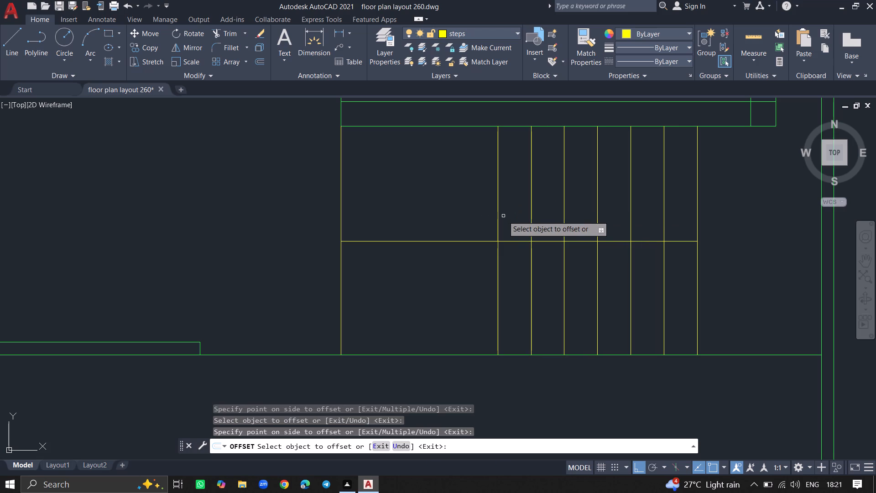
{"action": "left_click_drag", "start_coordinate": [497, 216], "coordinate": [429, 206]}
{"action": "left_click_drag", "start_coordinate": [429, 206], "coordinate": [437, 208]}
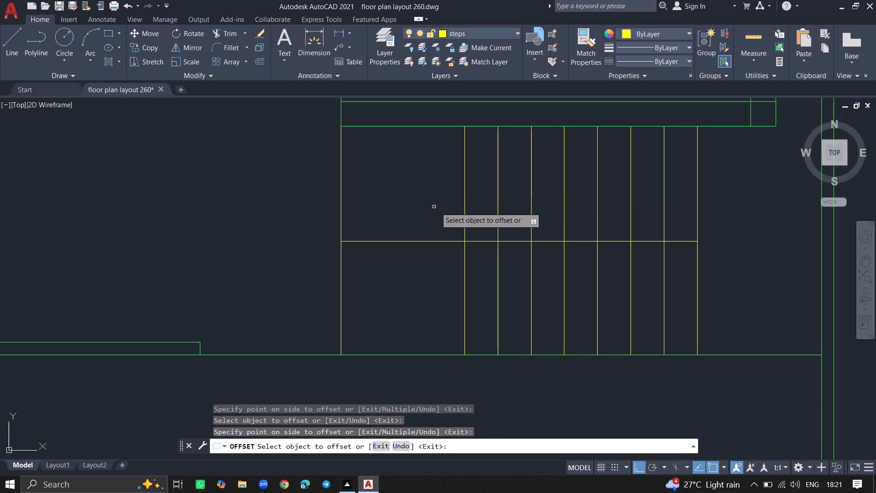
{"action": "left_click_drag", "start_coordinate": [437, 208], "coordinate": [464, 208]}
{"action": "left_click", "coordinate": [464, 208]}
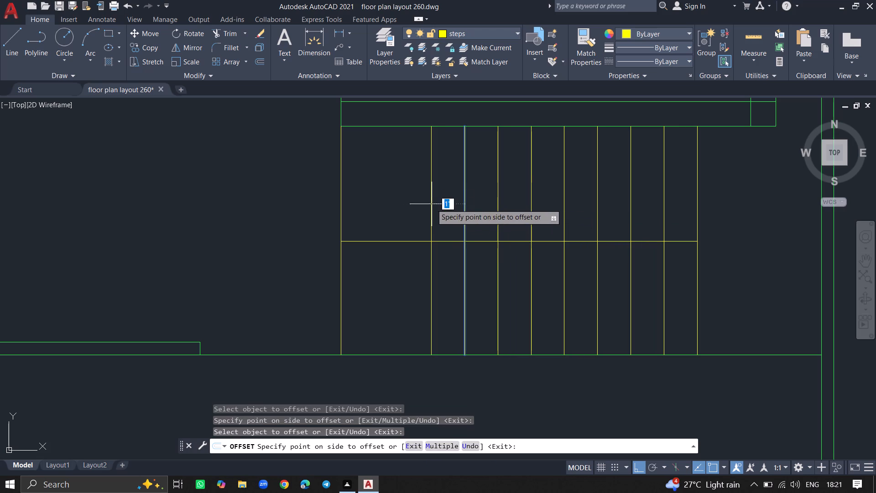
{"action": "left_click", "coordinate": [427, 203]}
{"action": "left_click_drag", "start_coordinate": [431, 203], "coordinate": [417, 203]}
{"action": "left_click", "coordinate": [417, 203]}
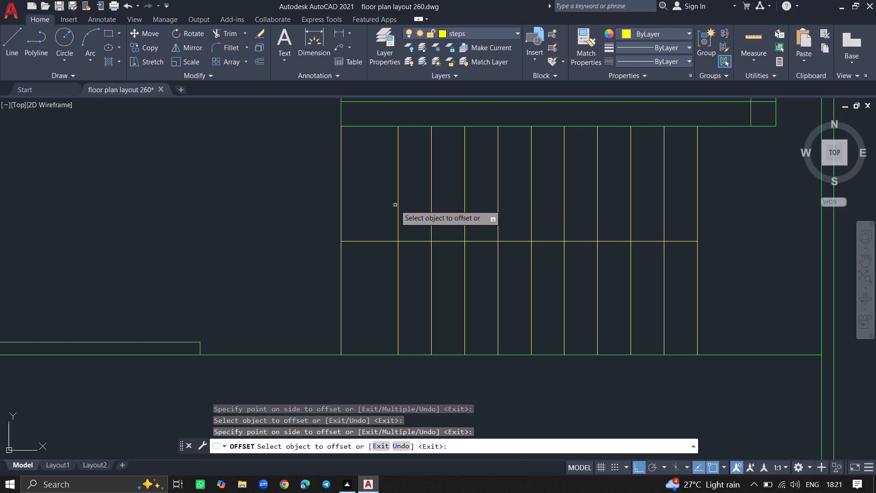
{"action": "left_click_drag", "start_coordinate": [397, 205], "coordinate": [377, 205]}
{"action": "left_click", "coordinate": [377, 205]}
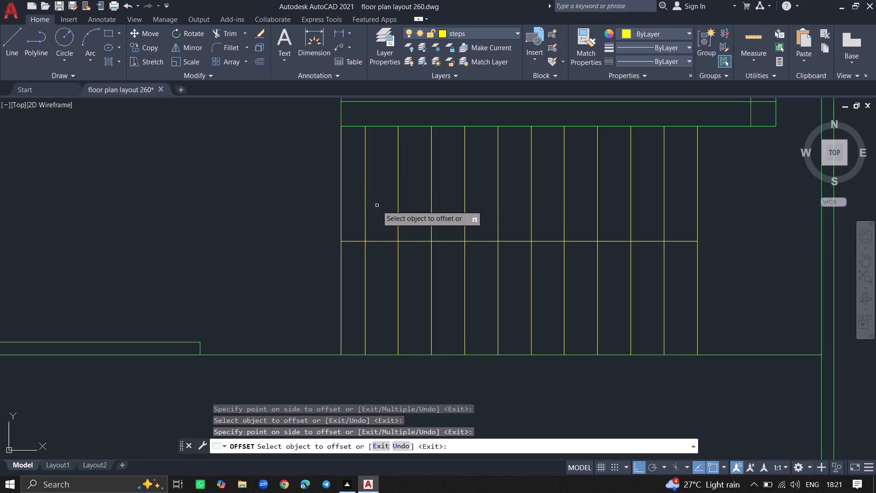
{"action": "key", "text": "Return"}
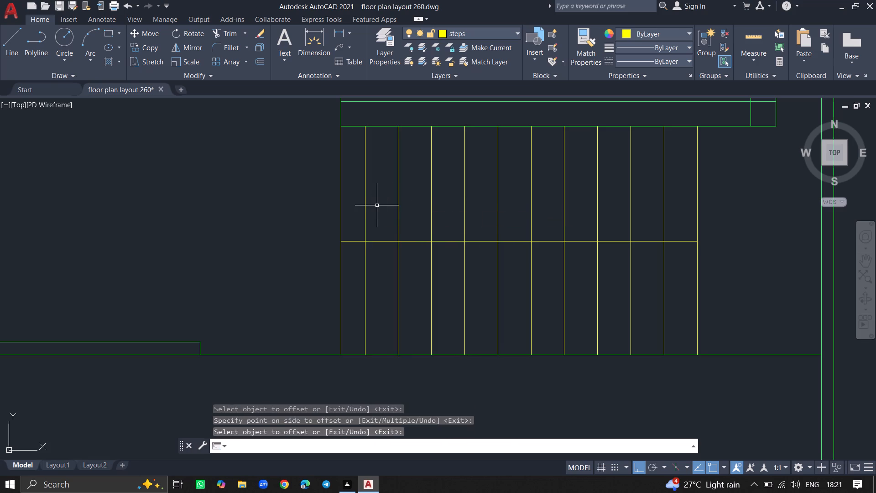
Trim the five leftmost interior tread lines above the steps' horizontal dividing line.
{"action": "type", "text": "TRIM"}
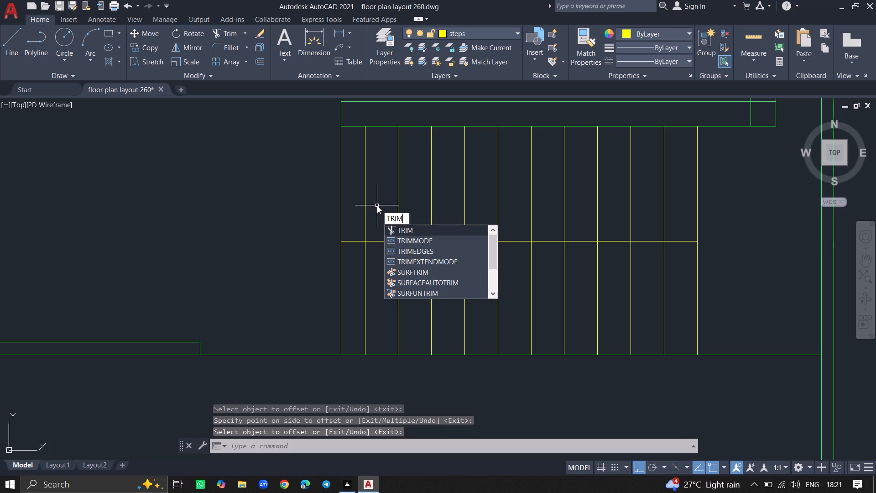
{"action": "key", "text": "Return"}
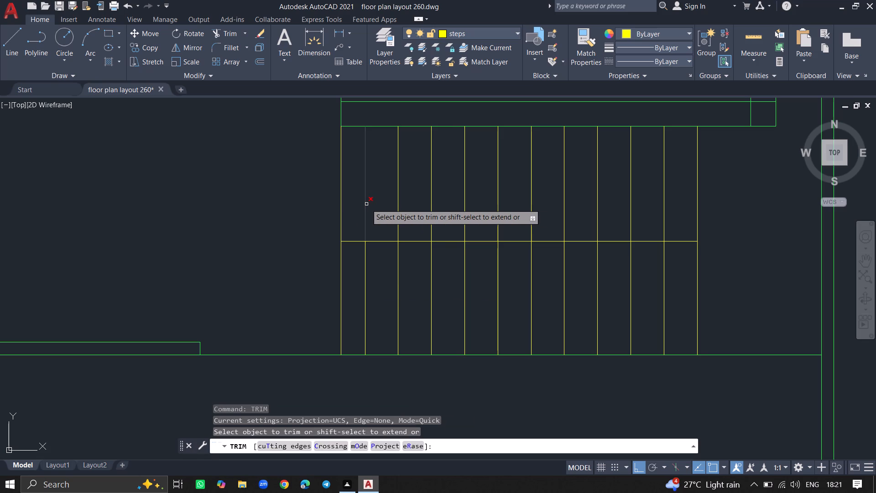
{"action": "left_click", "coordinate": [366, 204]}
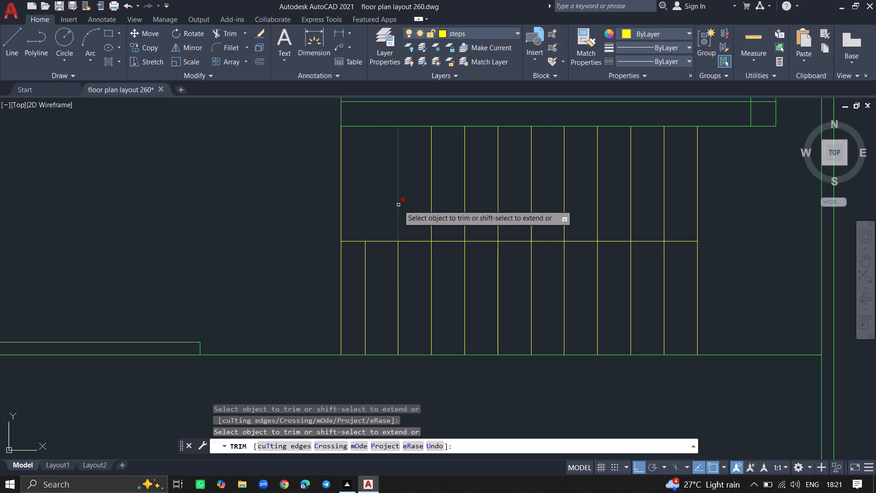
{"action": "left_click", "coordinate": [398, 205]}
{"action": "left_click", "coordinate": [432, 207]}
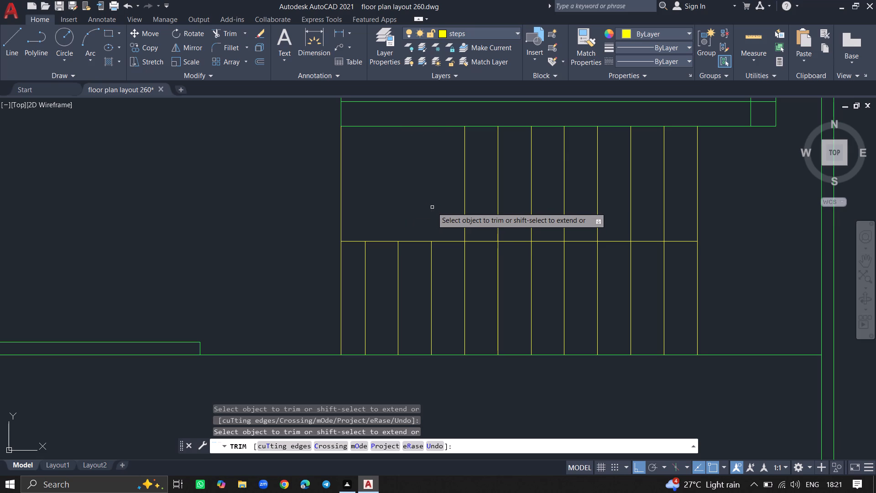
{"action": "left_click", "coordinate": [463, 207]}
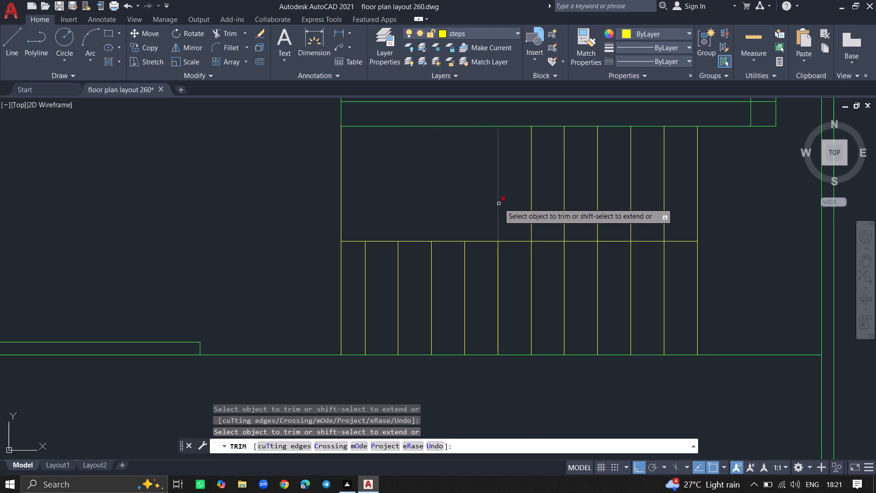
{"action": "left_click", "coordinate": [499, 203]}
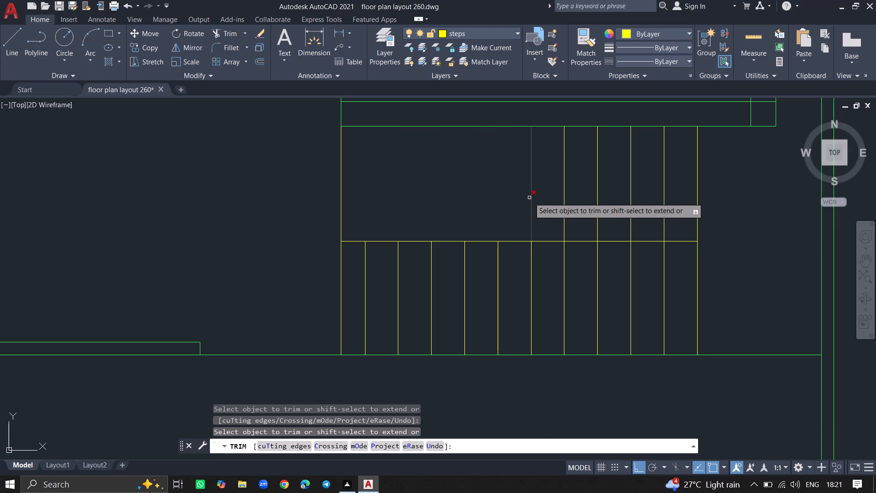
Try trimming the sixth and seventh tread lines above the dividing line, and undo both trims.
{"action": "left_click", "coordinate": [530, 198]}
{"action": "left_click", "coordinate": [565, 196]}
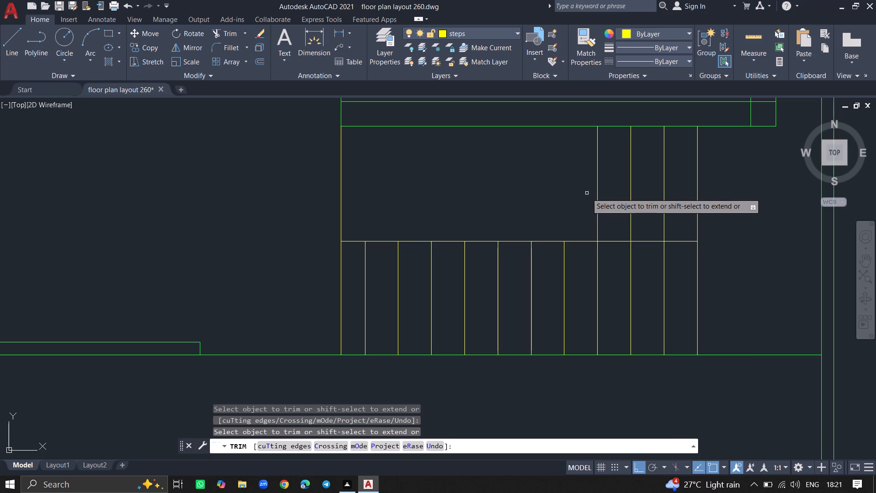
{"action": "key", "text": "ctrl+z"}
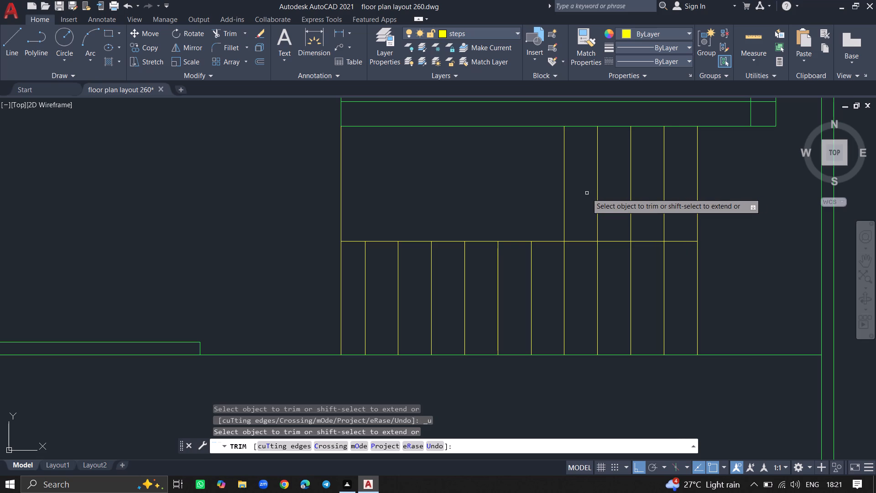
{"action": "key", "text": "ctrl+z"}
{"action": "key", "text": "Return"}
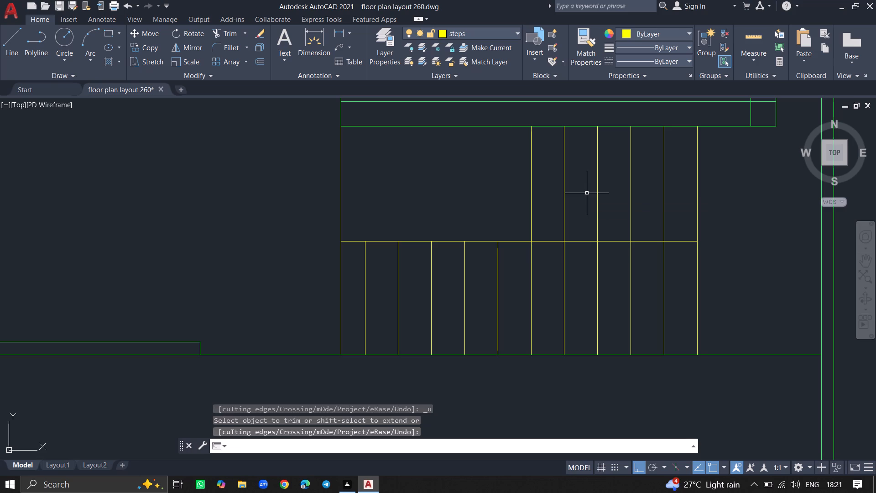
Draw a direction line from the lower flight's left-edge midpoint, 12'-4" rightward, about 3'-8" up, and back left to the sixth tread line.
{"action": "key", "text": "l"}
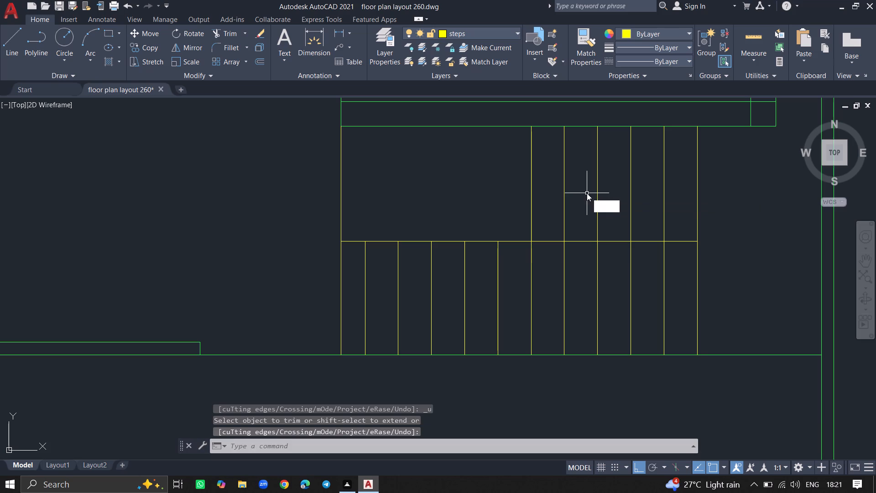
{"action": "key", "text": "Return"}
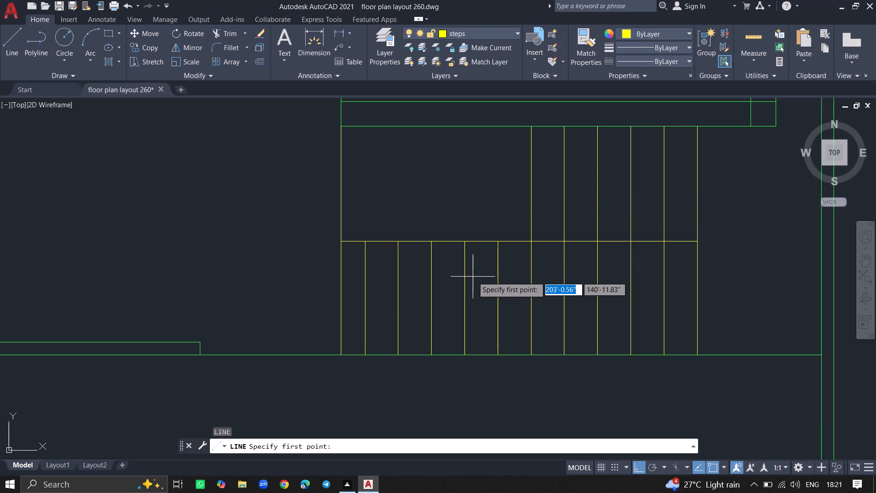
{"action": "left_click", "coordinate": [342, 295]}
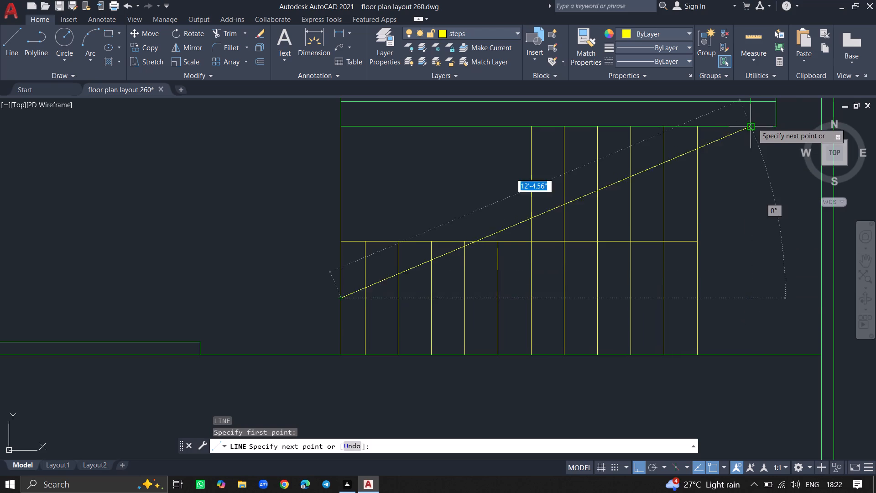
{"action": "left_click", "coordinate": [750, 299]}
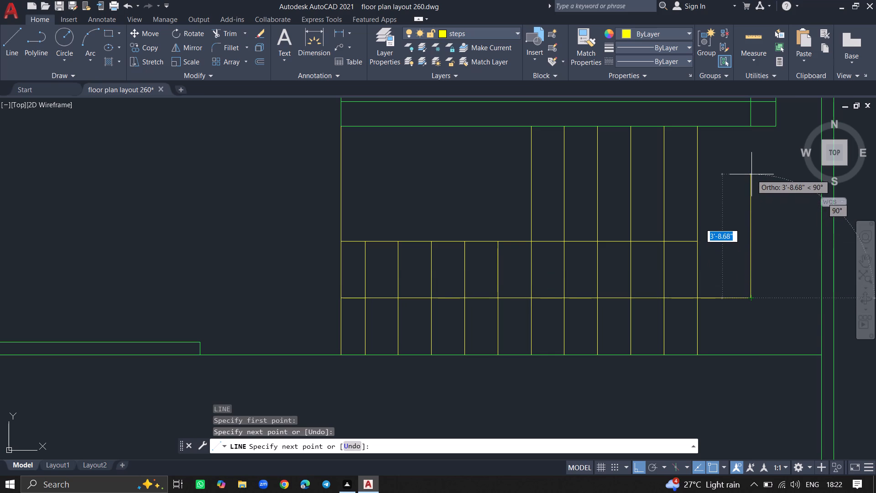
{"action": "left_click_drag", "start_coordinate": [751, 176], "coordinate": [630, 175]}
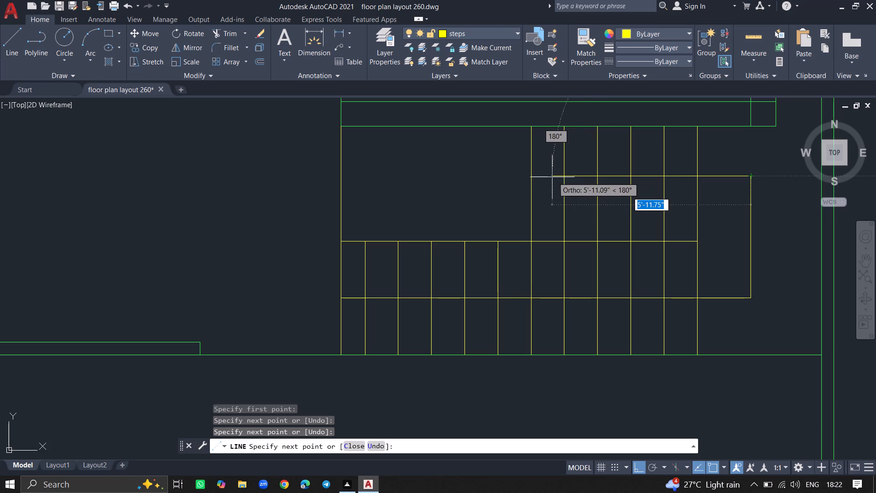
{"action": "left_click", "coordinate": [531, 179]}
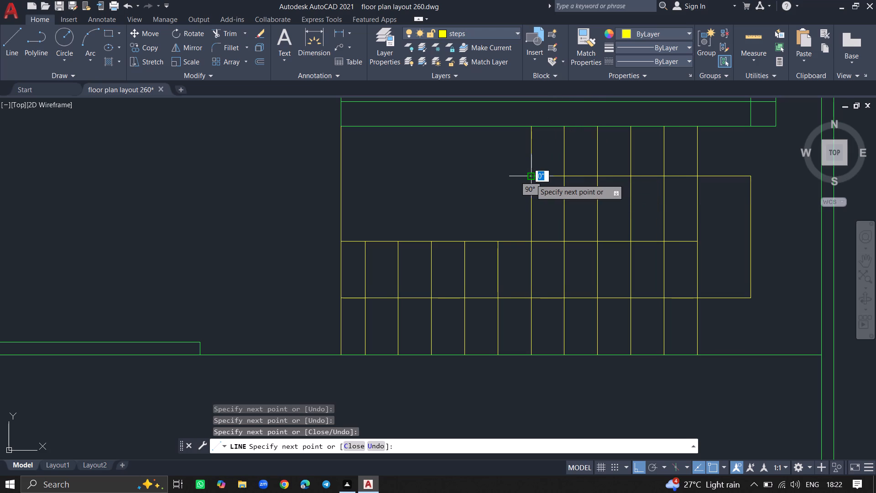
{"action": "key", "text": "Return"}
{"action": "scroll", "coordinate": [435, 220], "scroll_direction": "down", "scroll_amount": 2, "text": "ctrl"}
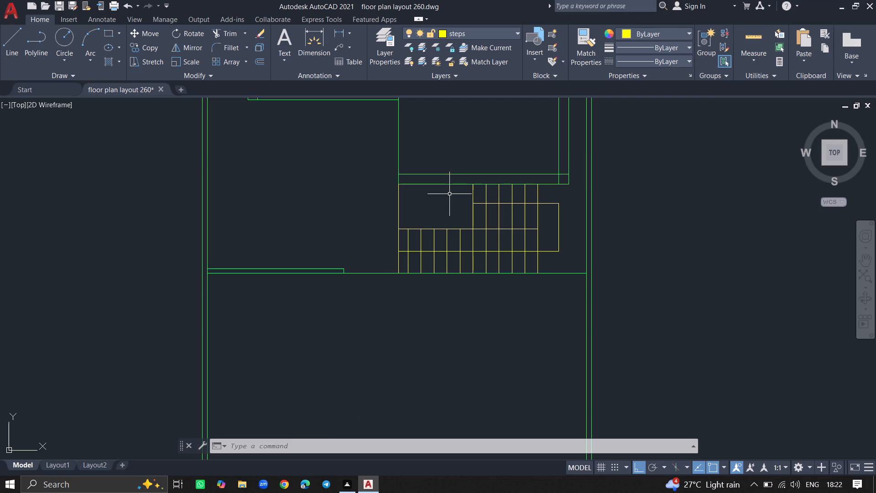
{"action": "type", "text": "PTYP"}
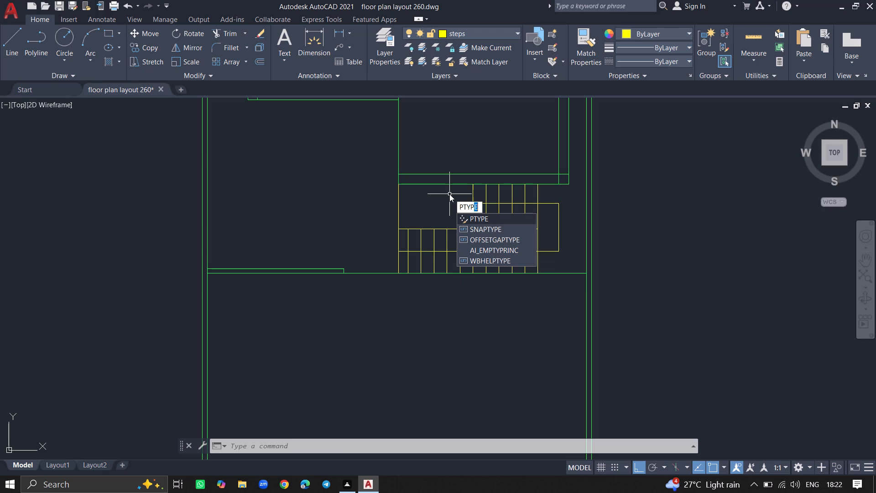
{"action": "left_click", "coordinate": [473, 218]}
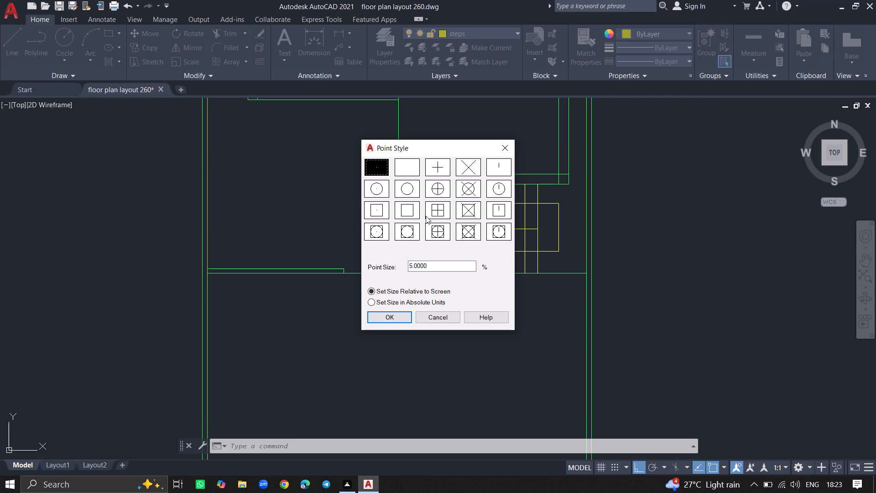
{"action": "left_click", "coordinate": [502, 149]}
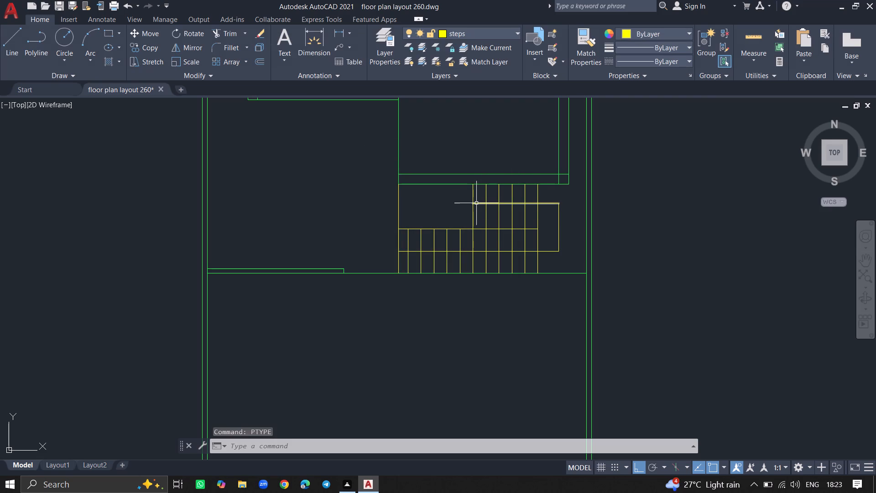
With Ortho off, draw a diagonal arrowhead line about 4.91" long at 48° from the direction line's upper left end.
{"action": "scroll", "coordinate": [476, 203], "scroll_direction": "up", "scroll_amount": 4, "text": "ctrl"}
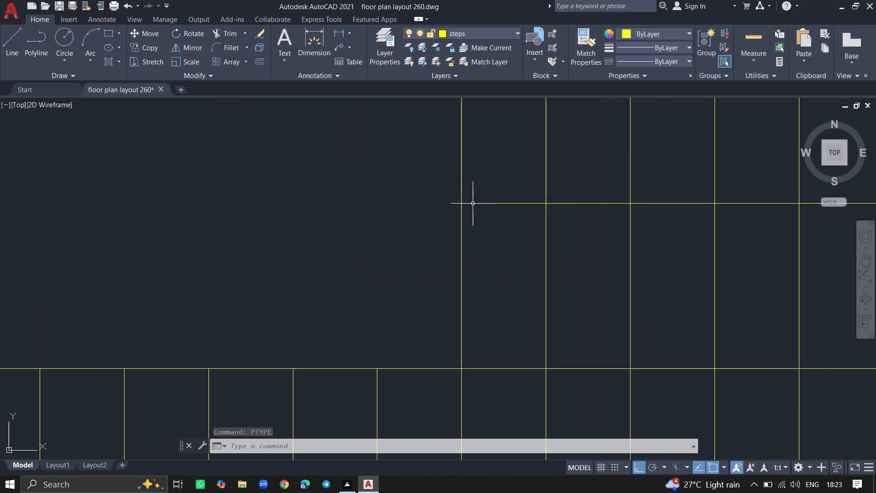
{"action": "key", "text": "l"}
{"action": "key", "text": "Return"}
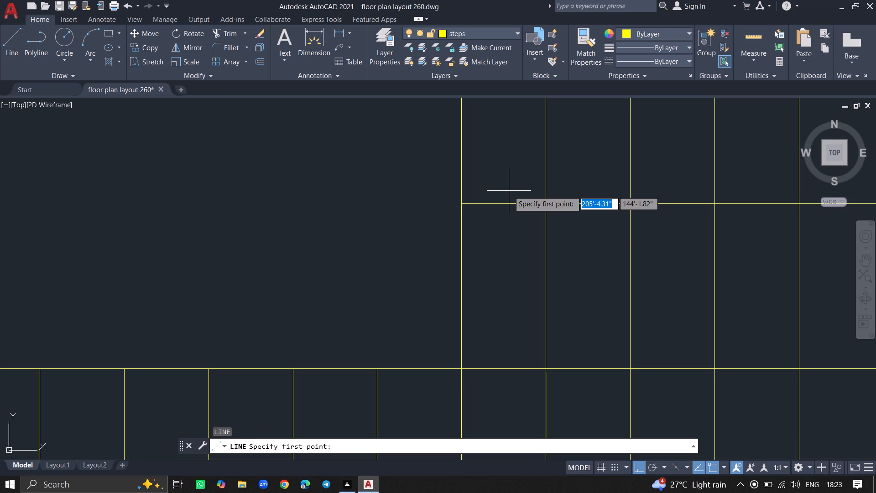
{"action": "left_click", "coordinate": [465, 202]}
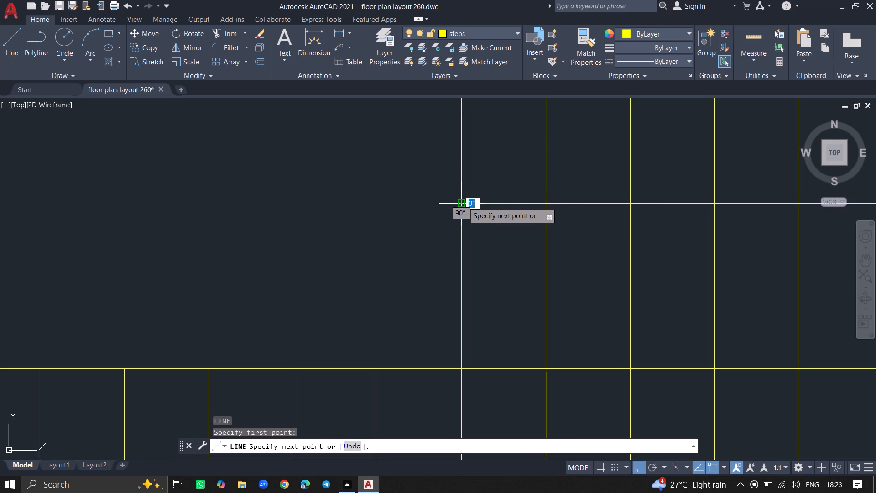
{"action": "key", "text": "F8"}
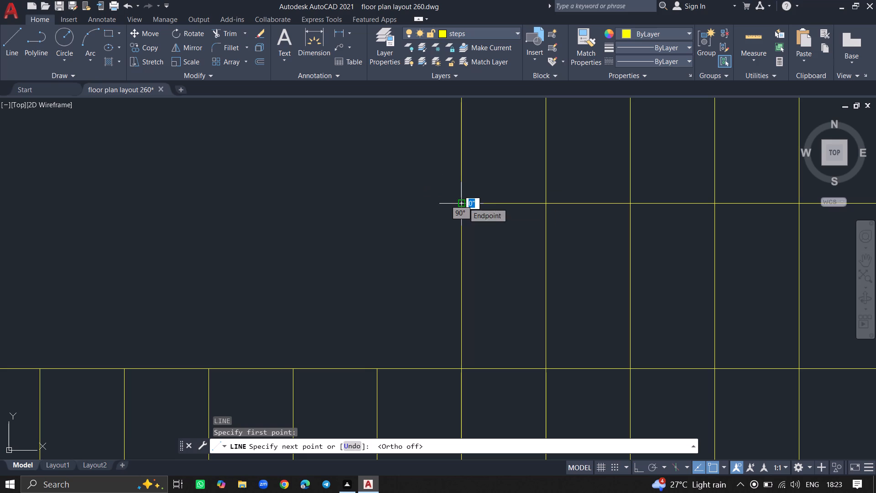
{"action": "left_click", "coordinate": [464, 203]}
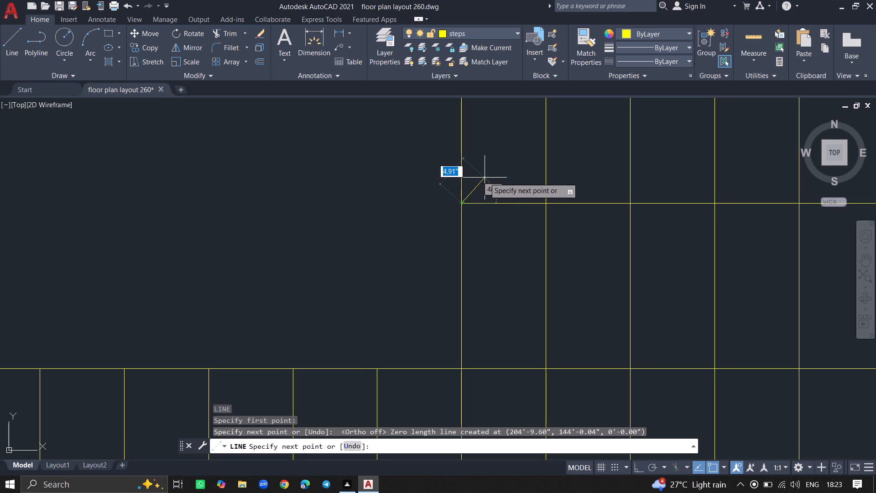
{"action": "left_click", "coordinate": [485, 178]}
{"action": "key", "text": "Return"}
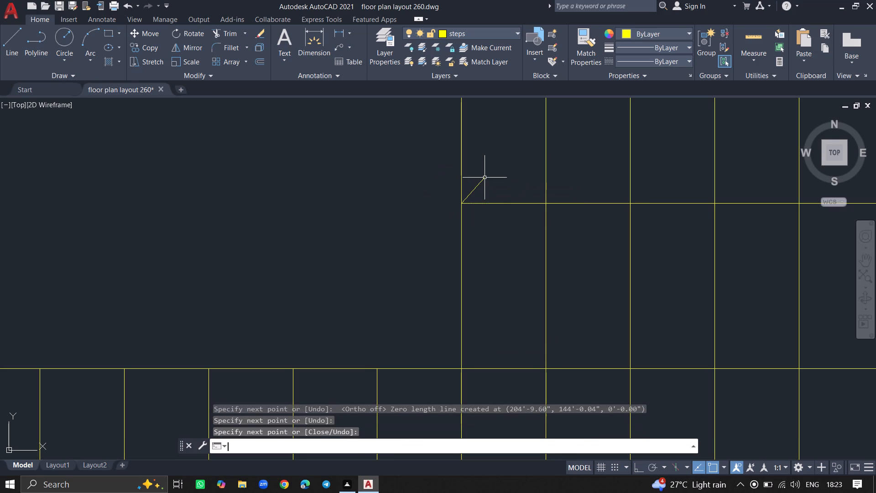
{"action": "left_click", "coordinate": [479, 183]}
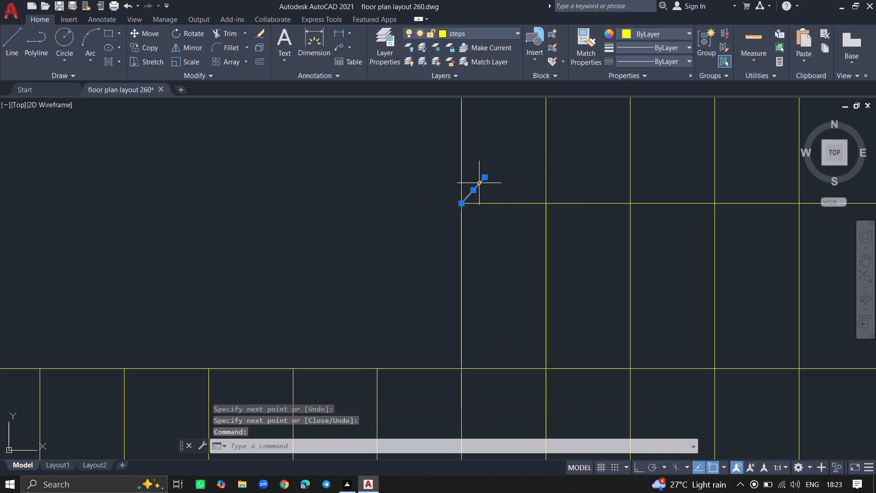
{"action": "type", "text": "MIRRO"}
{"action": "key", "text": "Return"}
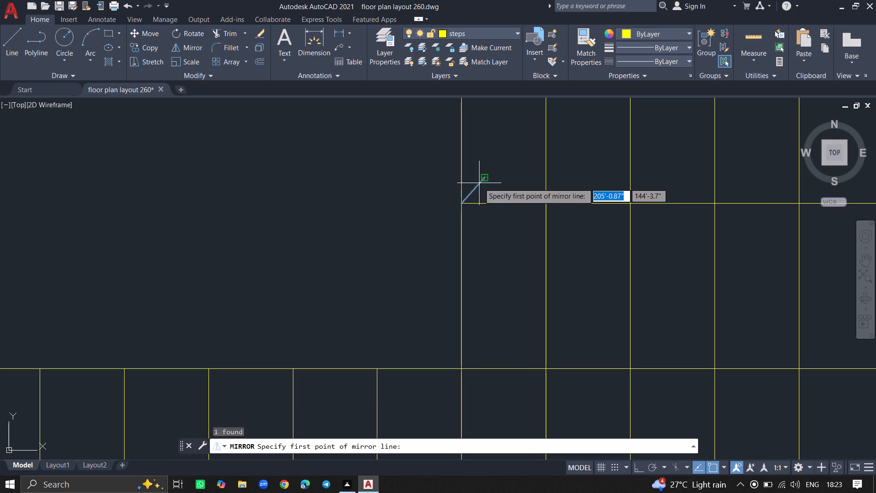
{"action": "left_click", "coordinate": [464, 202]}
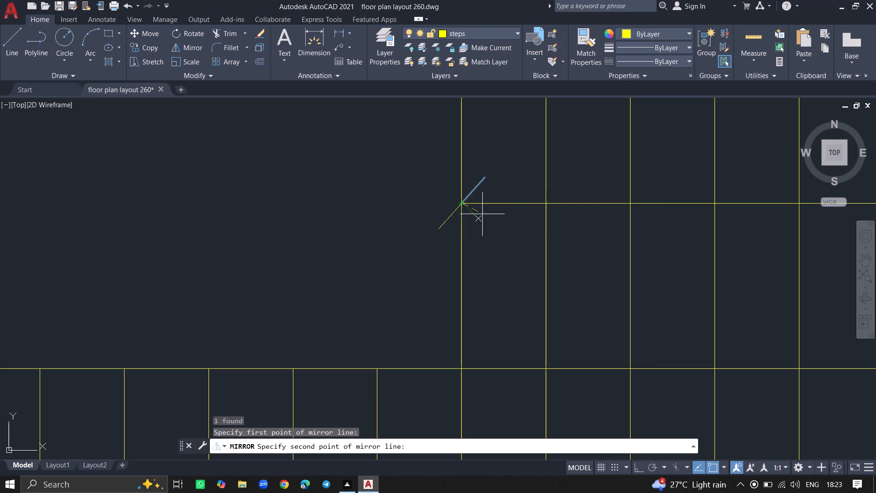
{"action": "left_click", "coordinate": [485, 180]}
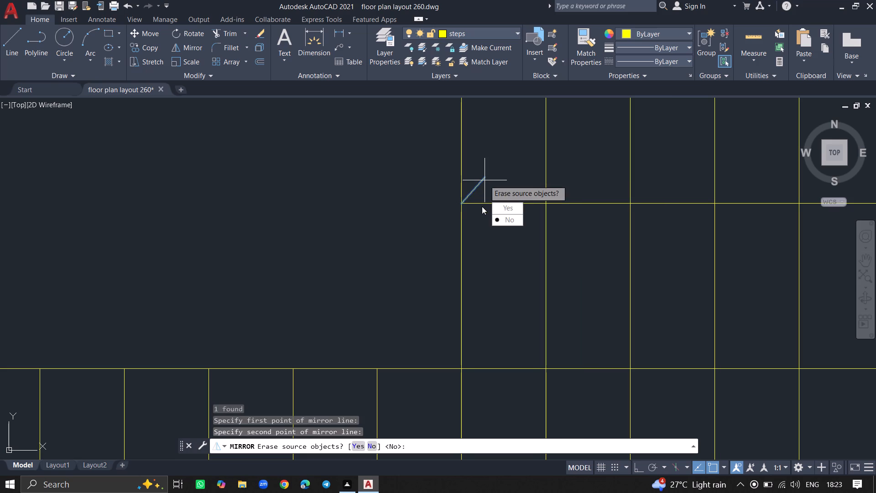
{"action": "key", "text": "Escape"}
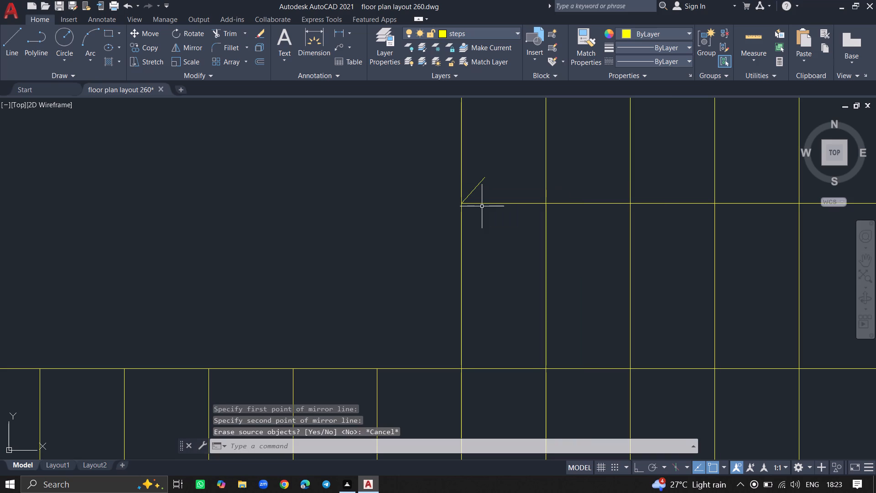
Mirror the diagonal arrowhead line about the steps' horizontal direction line, keeping the source line.
{"action": "left_click", "coordinate": [473, 191]}
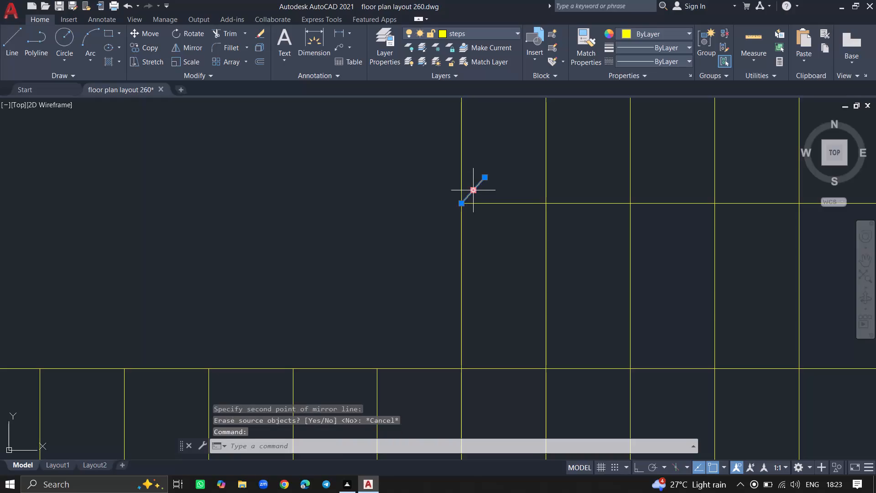
{"action": "type", "text": "MIRROR"}
{"action": "key", "text": "Return"}
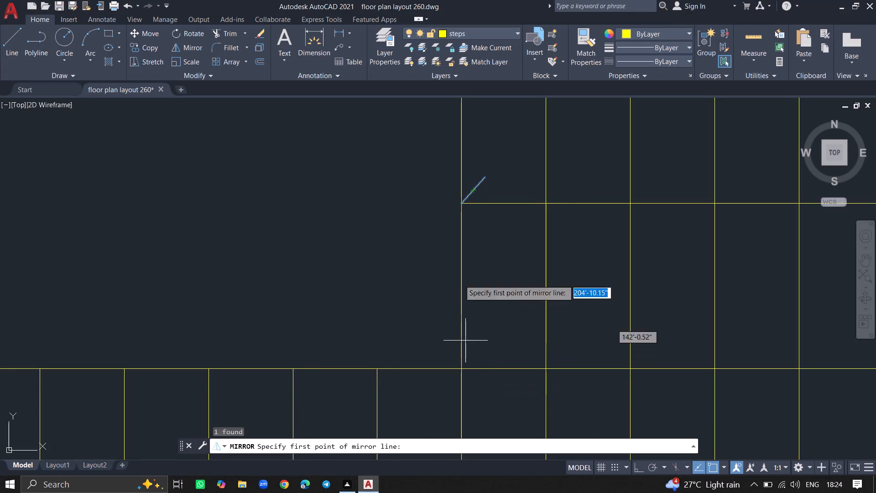
{"action": "left_click", "coordinate": [464, 202]}
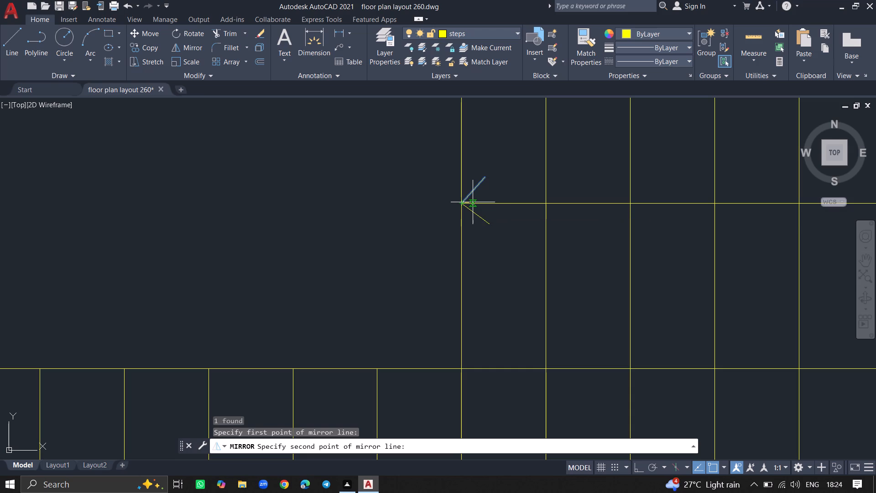
{"action": "left_click", "coordinate": [473, 202]}
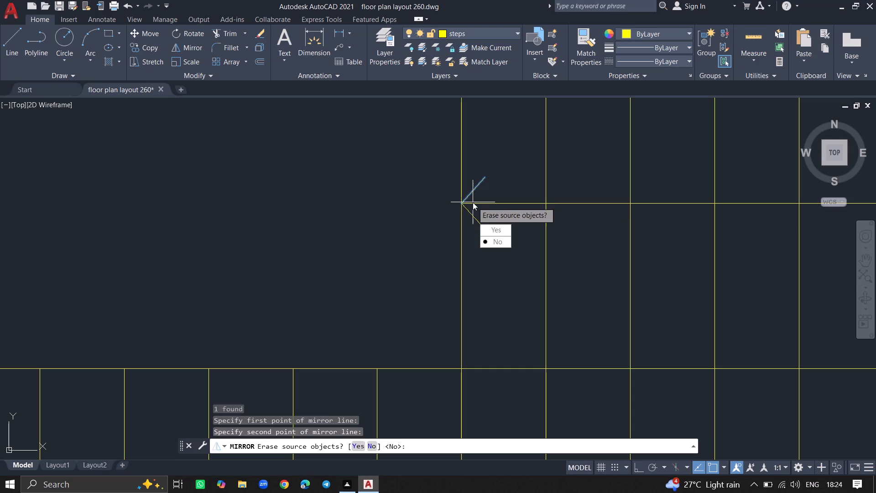
{"action": "left_click_drag", "start_coordinate": [498, 241], "coordinate": [473, 202]}
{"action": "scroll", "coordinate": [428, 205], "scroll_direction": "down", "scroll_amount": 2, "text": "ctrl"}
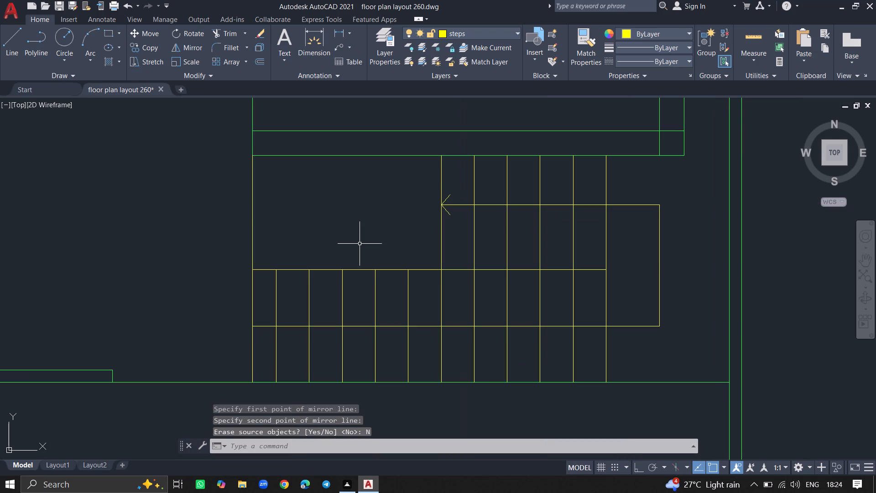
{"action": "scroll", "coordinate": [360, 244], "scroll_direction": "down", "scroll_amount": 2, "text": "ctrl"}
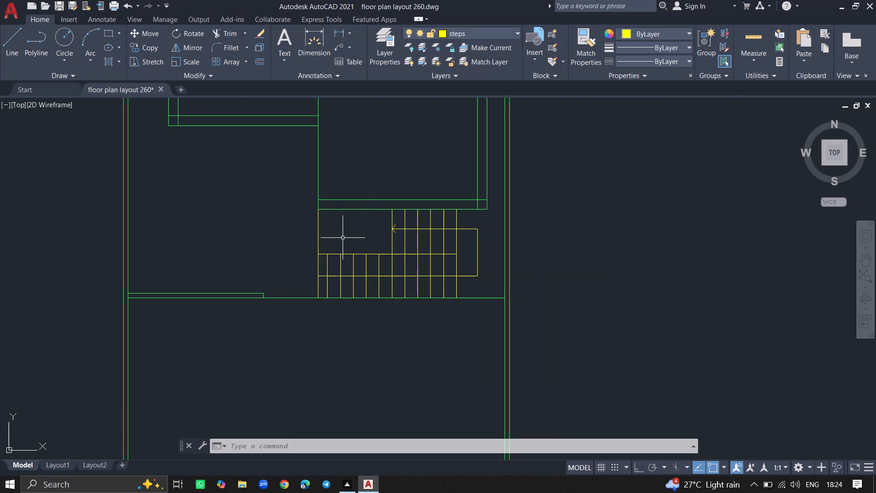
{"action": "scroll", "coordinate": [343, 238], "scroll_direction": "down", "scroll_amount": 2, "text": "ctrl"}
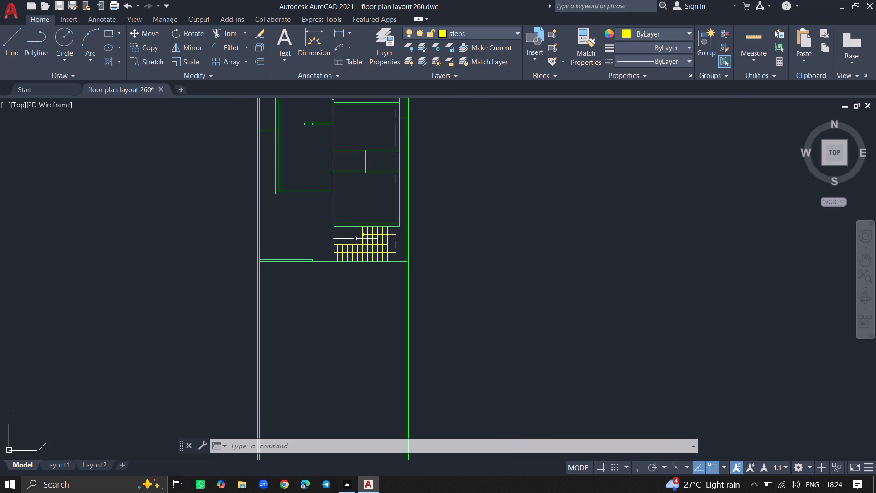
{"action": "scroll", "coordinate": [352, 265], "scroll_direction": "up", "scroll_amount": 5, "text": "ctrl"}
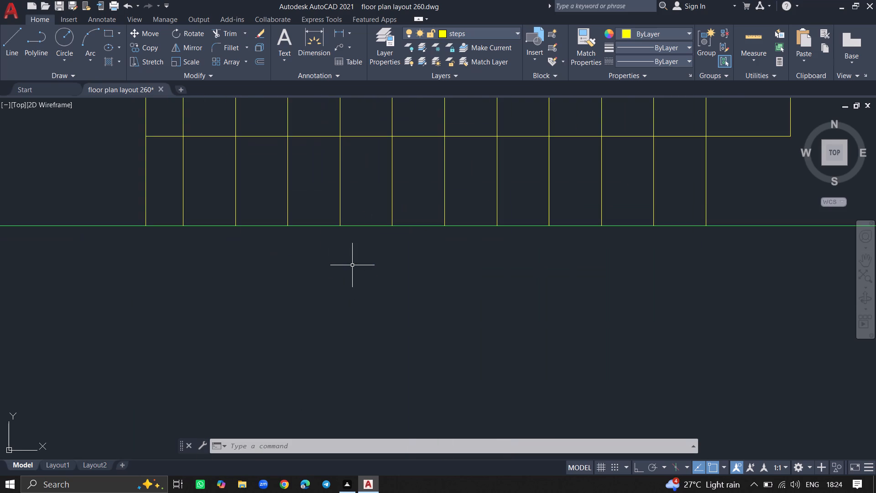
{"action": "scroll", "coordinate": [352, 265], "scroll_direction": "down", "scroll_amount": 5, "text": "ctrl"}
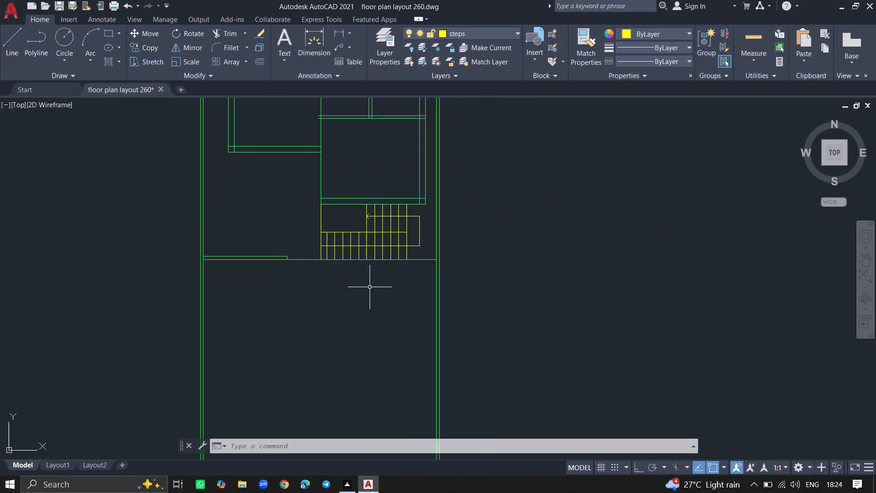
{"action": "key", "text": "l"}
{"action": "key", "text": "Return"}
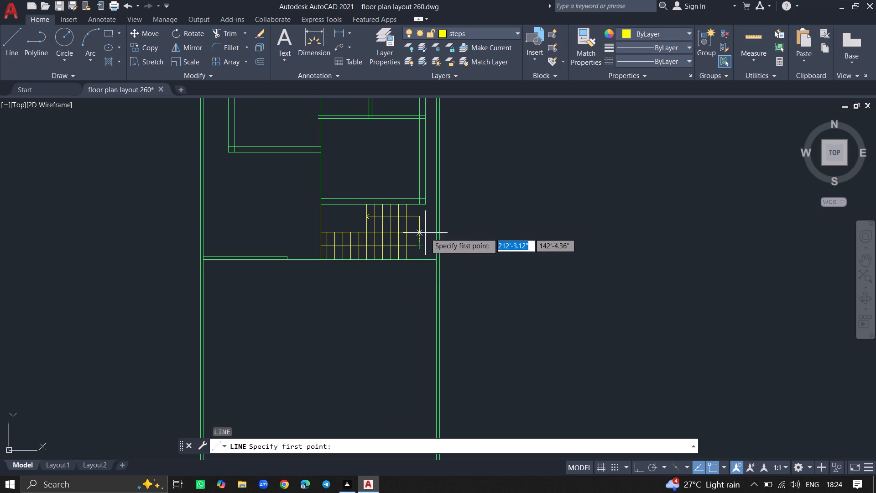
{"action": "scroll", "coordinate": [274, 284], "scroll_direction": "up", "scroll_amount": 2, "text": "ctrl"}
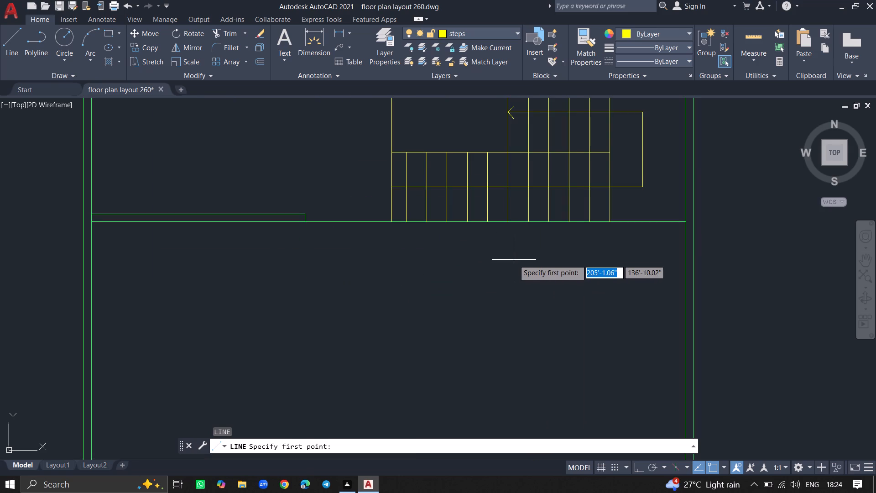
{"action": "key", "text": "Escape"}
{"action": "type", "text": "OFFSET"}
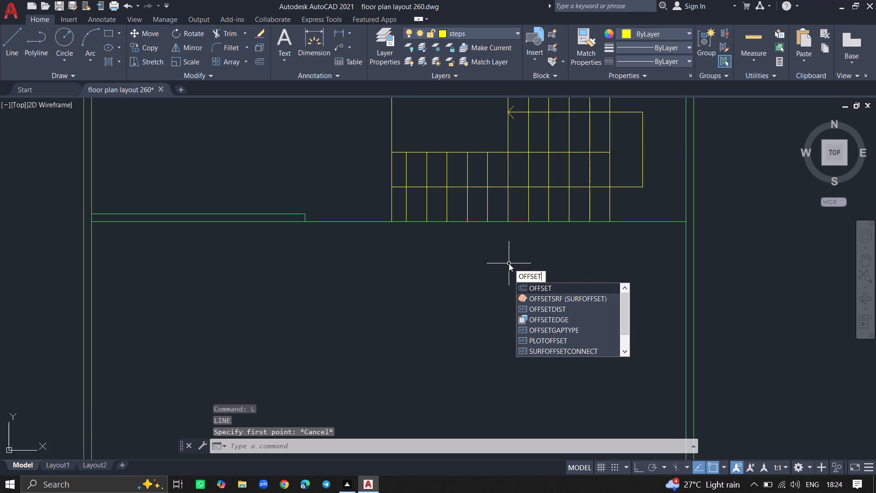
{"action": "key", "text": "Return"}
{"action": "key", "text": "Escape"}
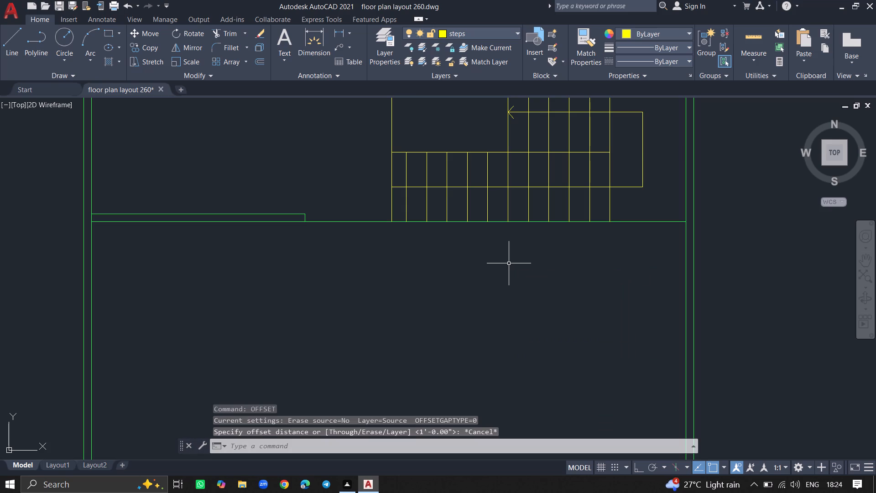
Extend the upper line of the short wall beside the steps rightward across all the treads to the right exterior wall's inner face.
{"action": "type", "text": "EXTEND"}
{"action": "key", "text": "Return"}
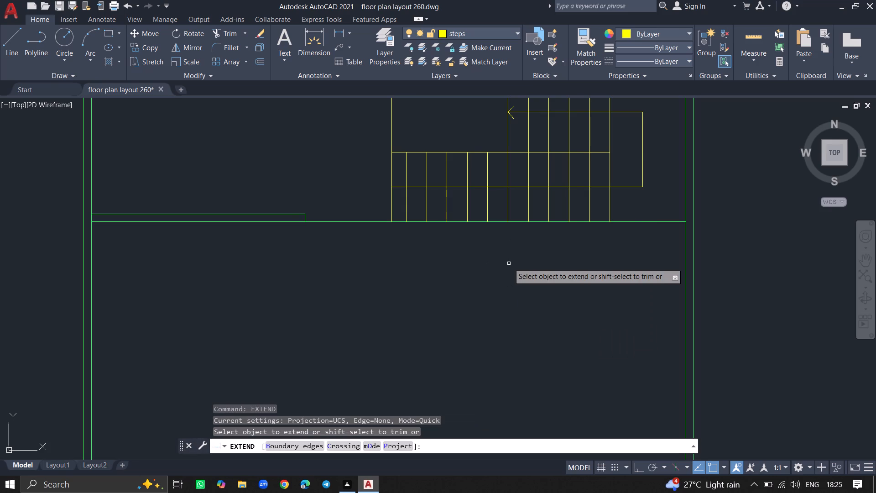
{"action": "left_click", "coordinate": [300, 214]}
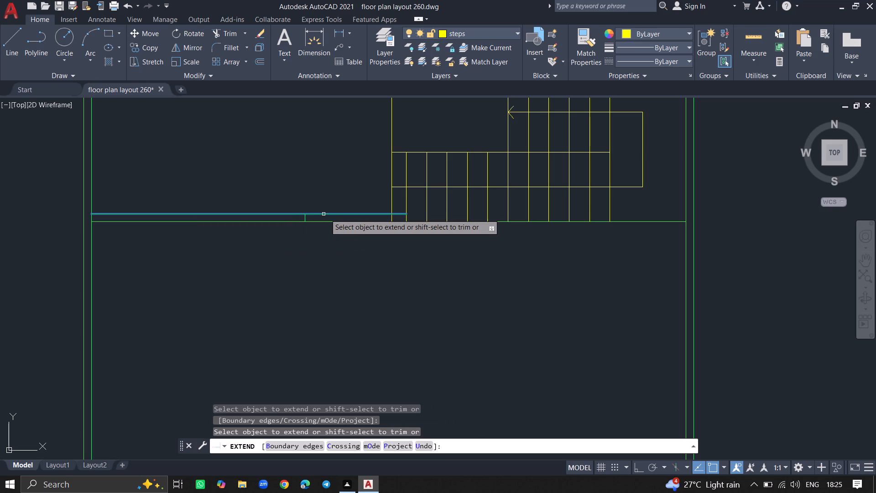
{"action": "left_click_drag", "start_coordinate": [334, 214], "coordinate": [355, 214]}
{"action": "left_click_drag", "start_coordinate": [355, 214], "coordinate": [359, 214]}
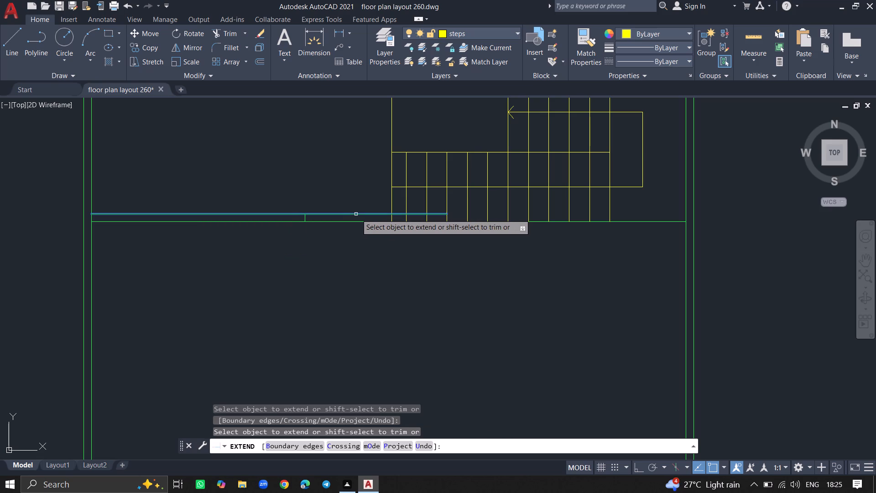
{"action": "left_click_drag", "start_coordinate": [359, 214], "coordinate": [366, 214]}
{"action": "left_click", "coordinate": [366, 214]}
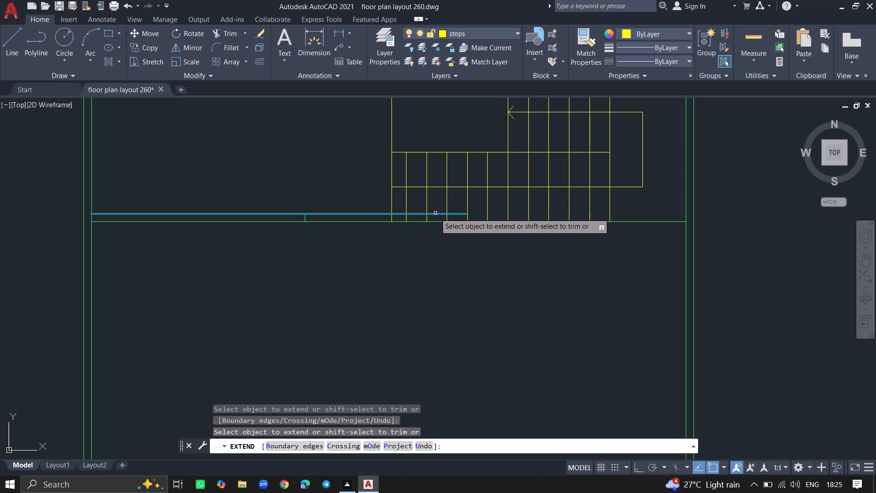
{"action": "left_click", "coordinate": [435, 213]}
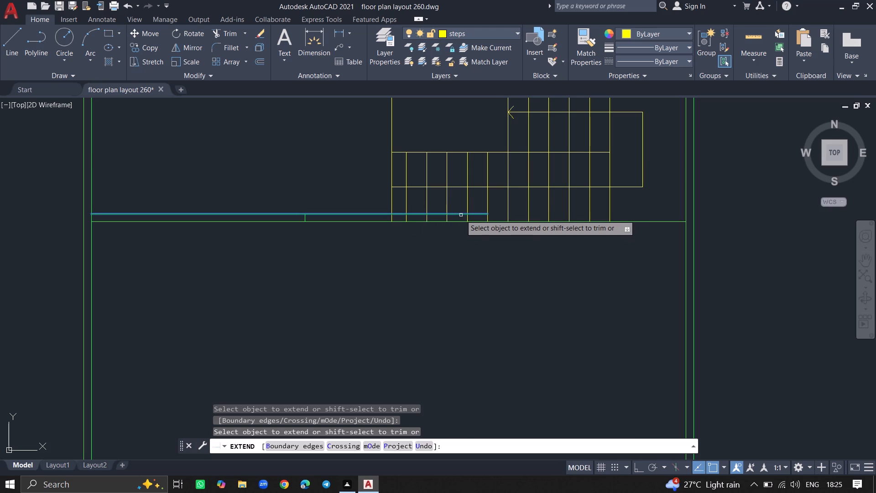
{"action": "left_click", "coordinate": [461, 215]}
{"action": "left_click_drag", "start_coordinate": [474, 215], "coordinate": [494, 213]}
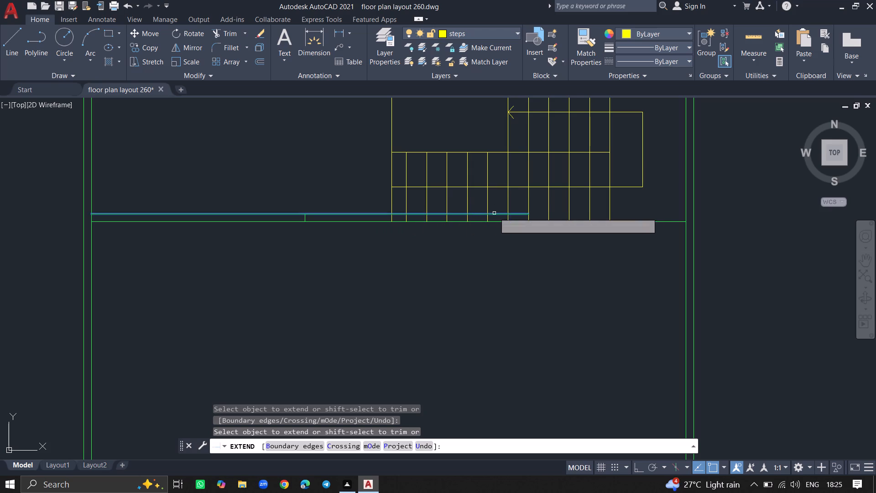
{"action": "left_click_drag", "start_coordinate": [494, 213], "coordinate": [494, 212]}
{"action": "left_click", "coordinate": [496, 213]}
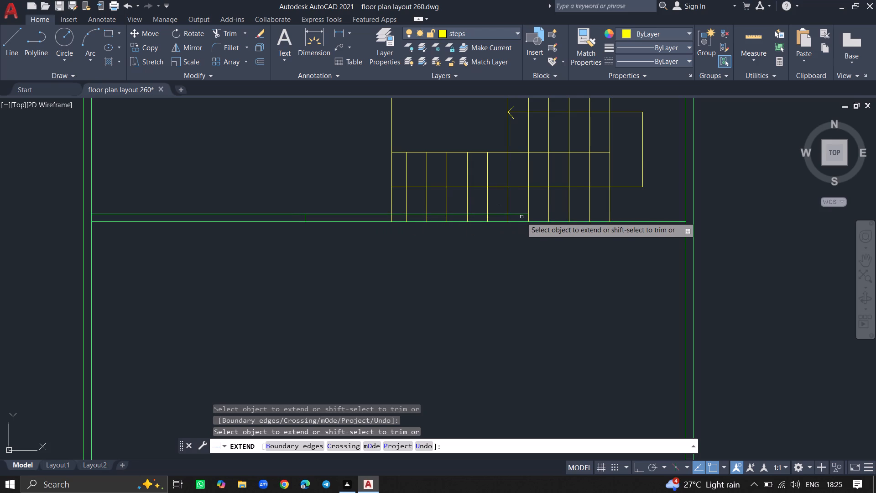
{"action": "left_click_drag", "start_coordinate": [521, 215], "coordinate": [533, 215]}
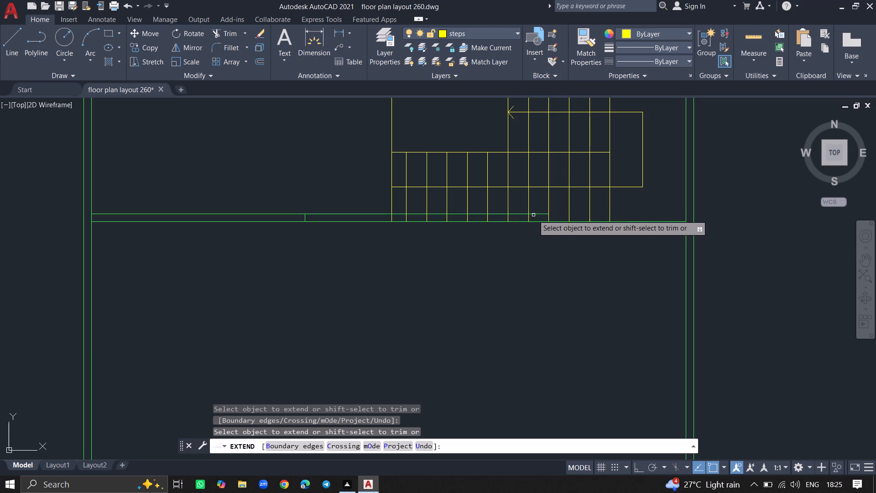
{"action": "left_click_drag", "start_coordinate": [533, 215], "coordinate": [533, 214]}
{"action": "left_click", "coordinate": [533, 214]}
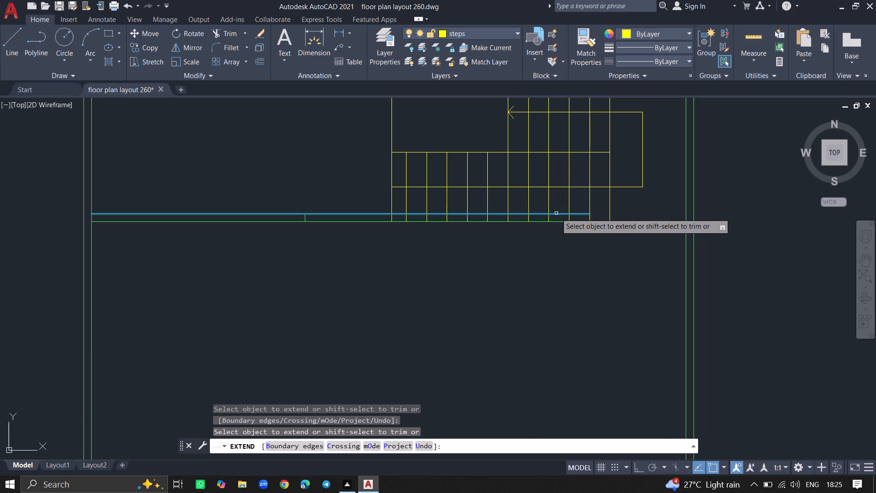
{"action": "left_click_drag", "start_coordinate": [556, 213], "coordinate": [574, 213]}
{"action": "left_click", "coordinate": [574, 213]}
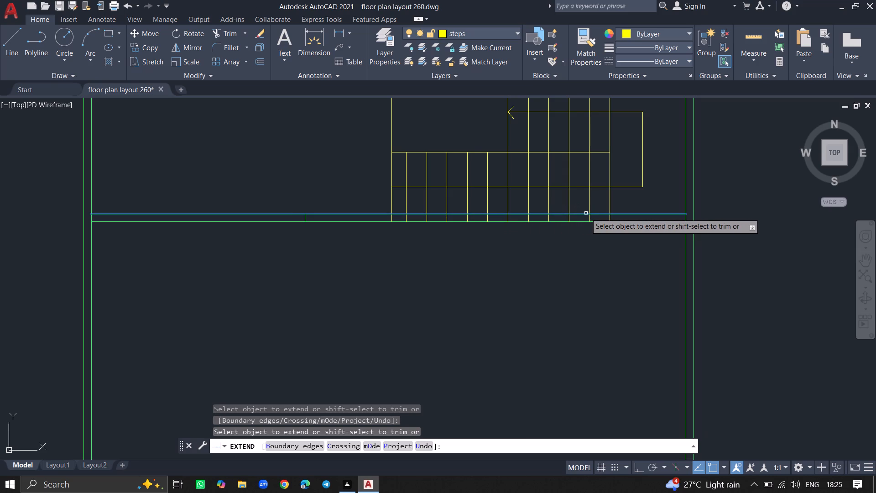
{"action": "left_click", "coordinate": [586, 213]}
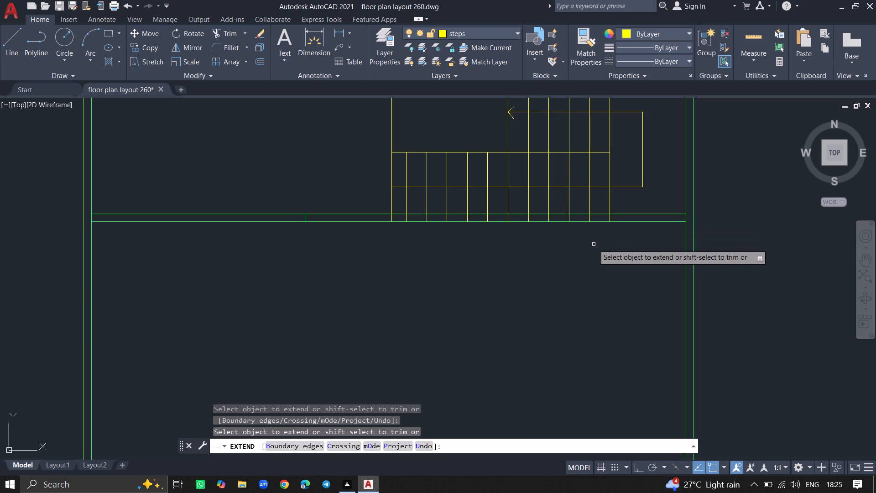
{"action": "key", "text": "Return"}
Trim the extended wall line between the short wall's end and the rightmost tread line, keeping the piece beside the right exterior wall.
{"action": "type", "text": "TRIM"}
{"action": "key", "text": "Return"}
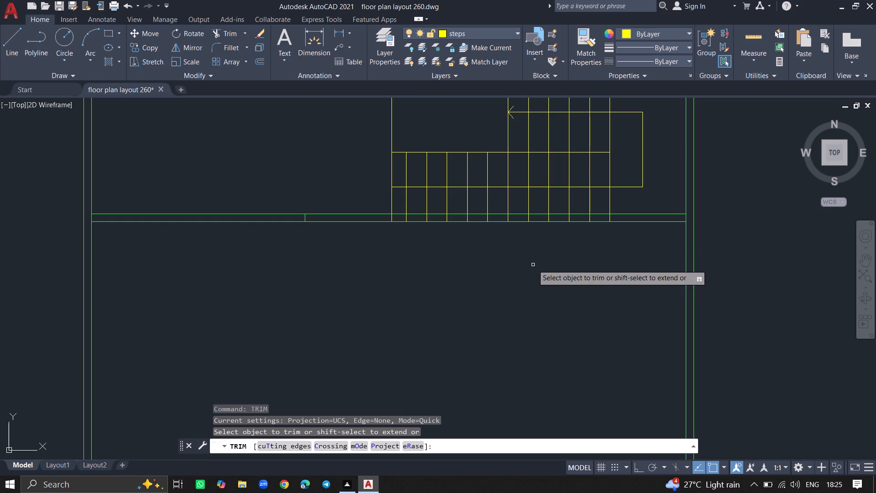
{"action": "left_click", "coordinate": [357, 215]}
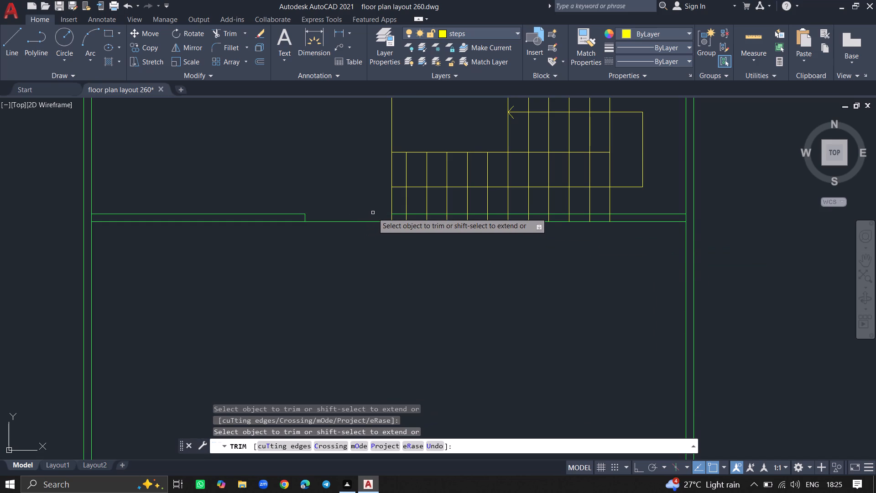
{"action": "left_click_drag", "start_coordinate": [397, 213], "coordinate": [402, 214]}
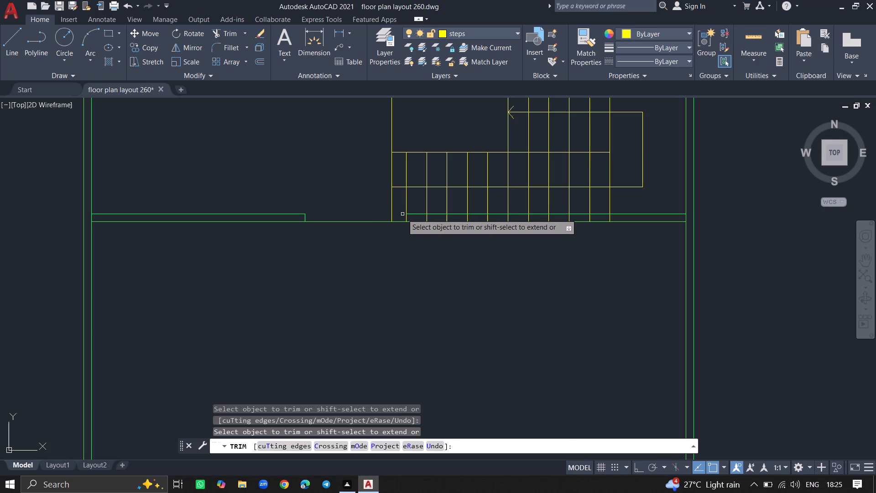
{"action": "left_click_drag", "start_coordinate": [402, 214], "coordinate": [410, 215]}
{"action": "left_click", "coordinate": [410, 215]}
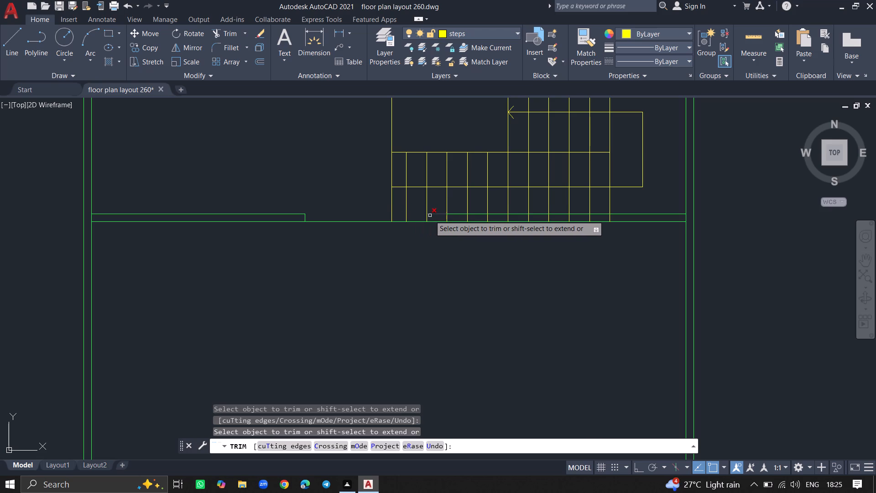
{"action": "left_click", "coordinate": [430, 215]}
{"action": "left_click_drag", "start_coordinate": [453, 214], "coordinate": [475, 215]}
{"action": "left_click_drag", "start_coordinate": [475, 215], "coordinate": [495, 213]}
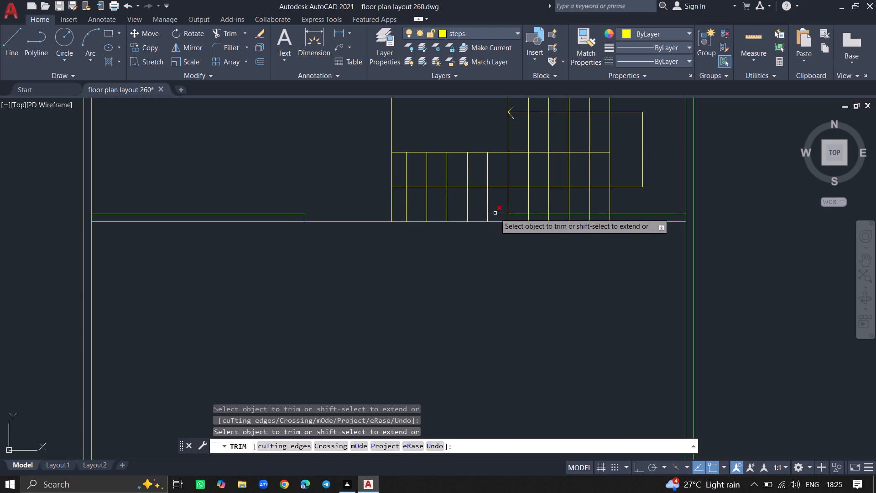
{"action": "left_click_drag", "start_coordinate": [495, 213], "coordinate": [511, 213]}
{"action": "left_click", "coordinate": [511, 213]}
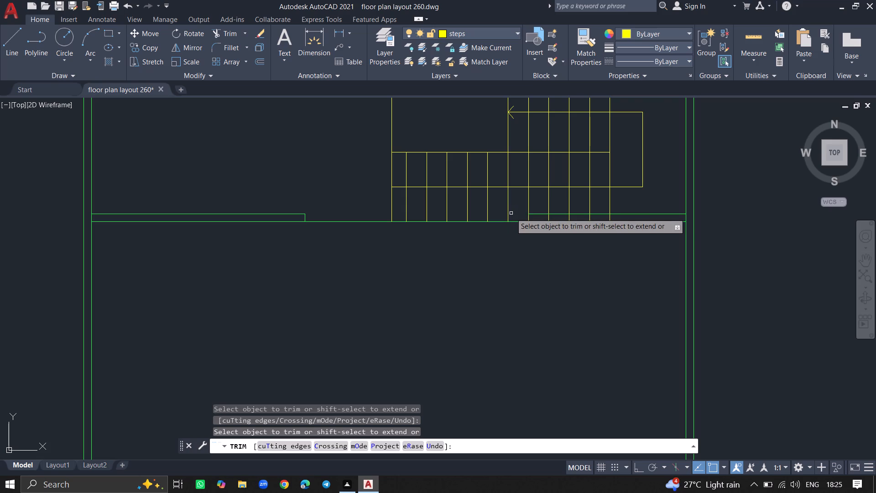
{"action": "left_click", "coordinate": [536, 213]}
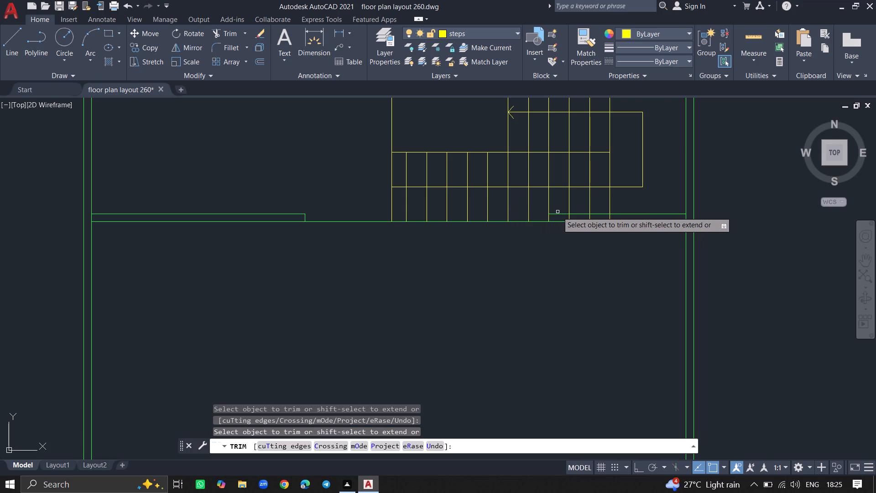
{"action": "left_click", "coordinate": [558, 214]}
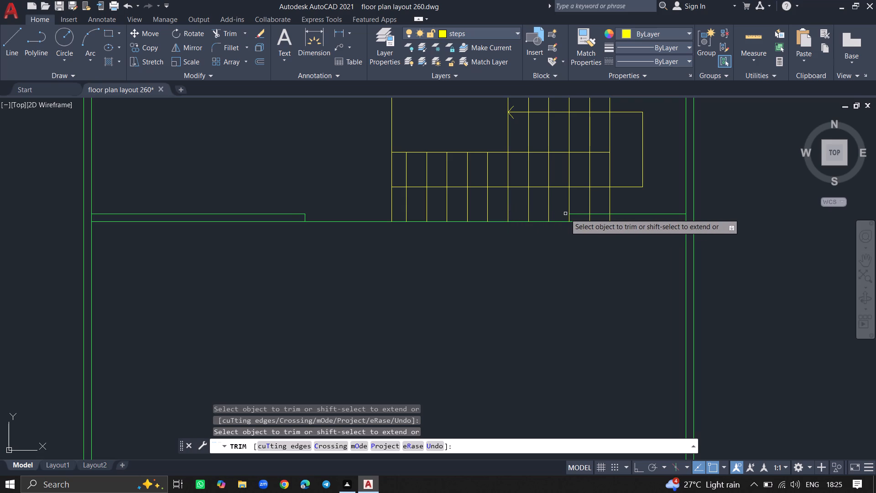
{"action": "left_click", "coordinate": [576, 213]}
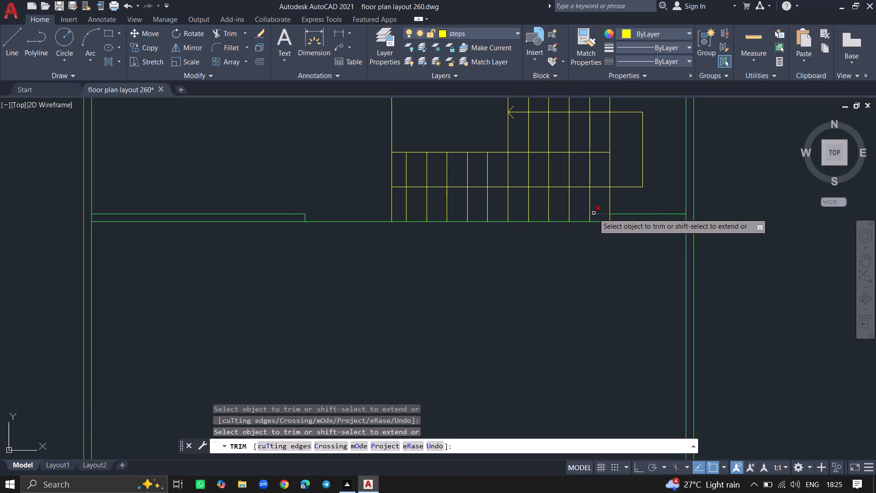
{"action": "left_click", "coordinate": [594, 213]}
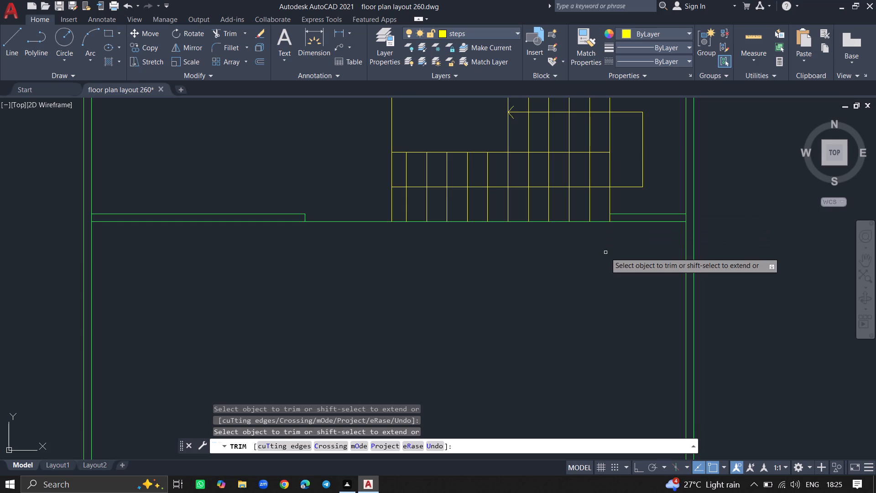
{"action": "key", "text": "Return"}
Draw a 4.5" vertical closing line across the wall segment beside the right exterior wall, from its upper line's midpoint to the lower line.
{"action": "key", "text": "l"}
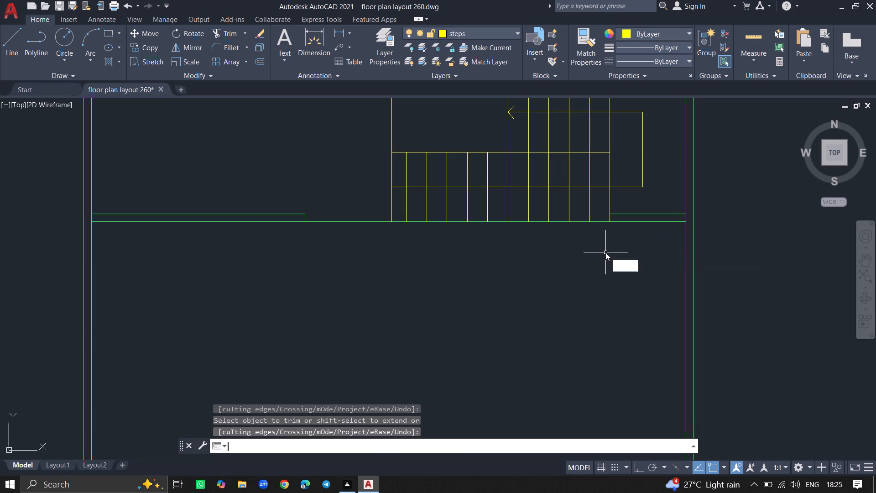
{"action": "key", "text": "Return"}
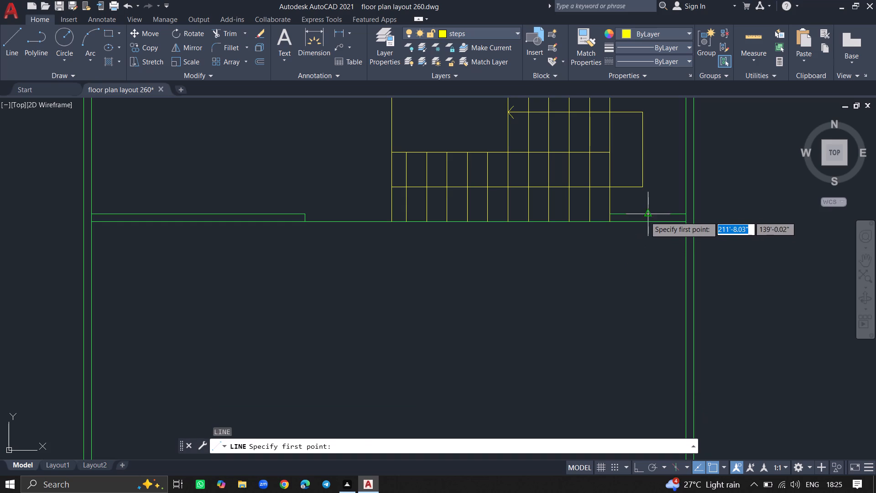
{"action": "left_click", "coordinate": [645, 214]}
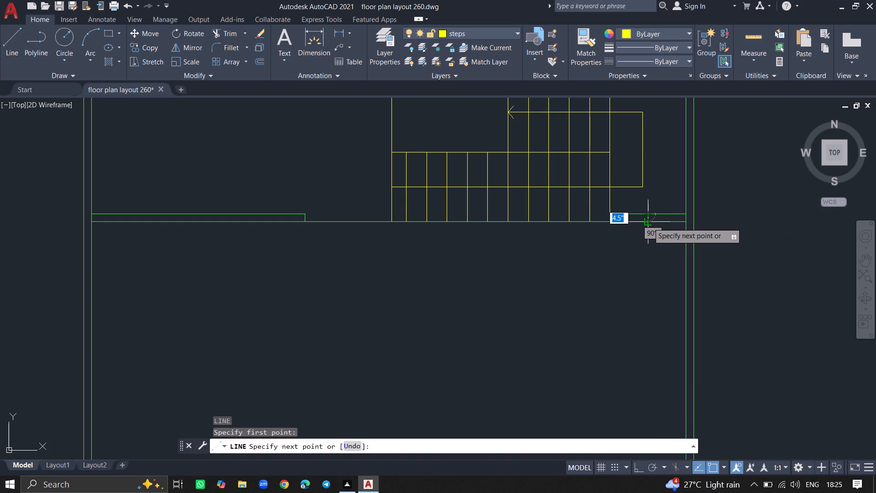
{"action": "left_click", "coordinate": [648, 223]}
{"action": "key", "text": "Return"}
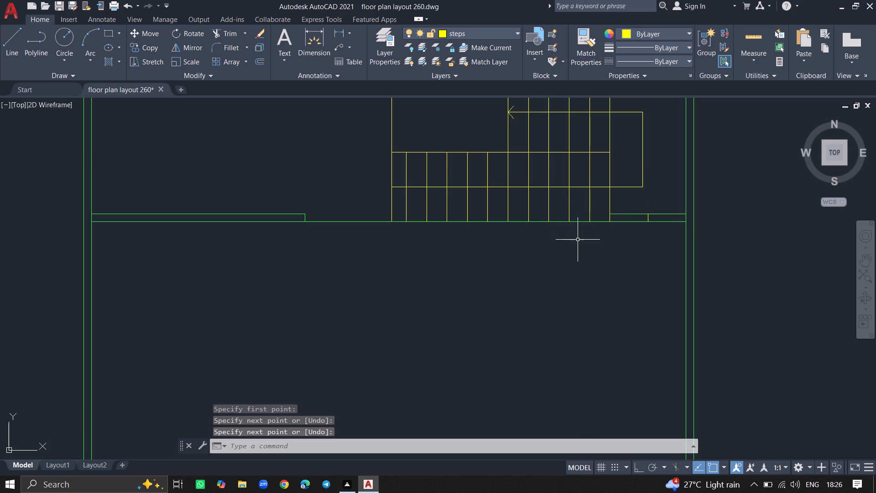
Trim the segment's upper wall line between the rightmost tread line and the new closing line.
{"action": "type", "text": "TRIM"}
{"action": "key", "text": "Return"}
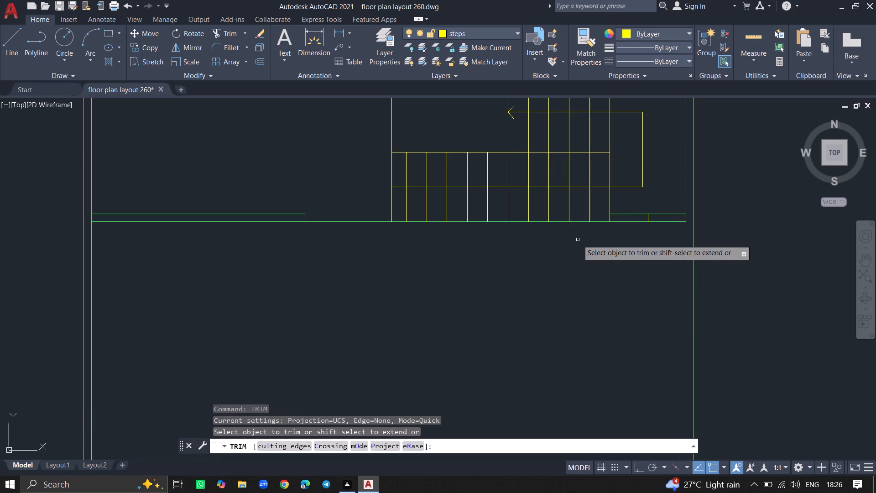
{"action": "left_click", "coordinate": [634, 212]}
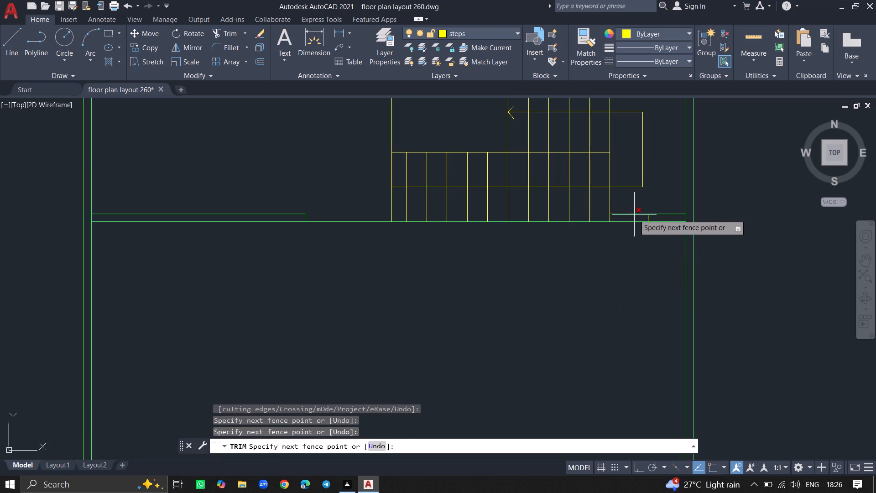
{"action": "left_click", "coordinate": [634, 215]}
{"action": "key", "text": "Return"}
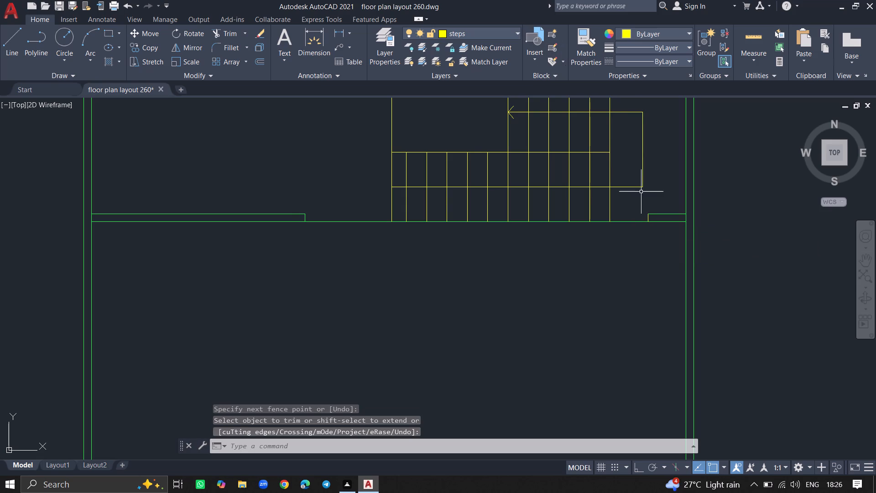
Move the short closing line of the wall segment beside the steps to the walls layer.
{"action": "left_click", "coordinate": [648, 220]}
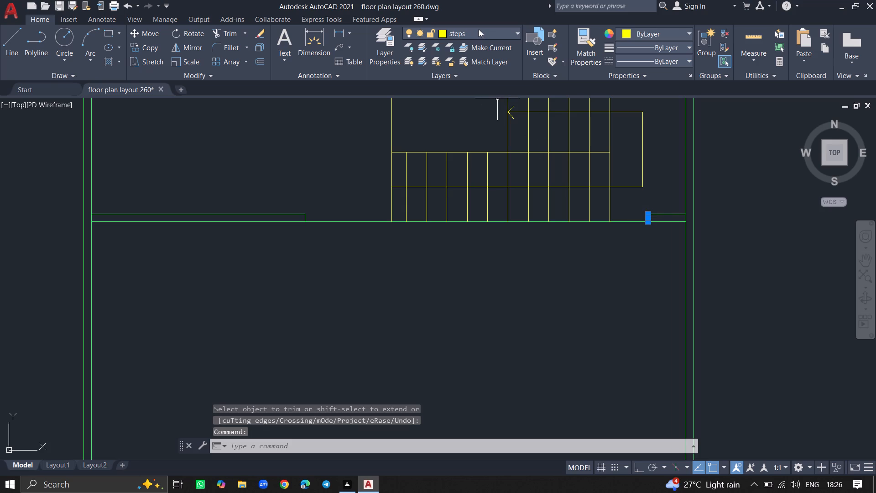
{"action": "left_click", "coordinate": [479, 29]}
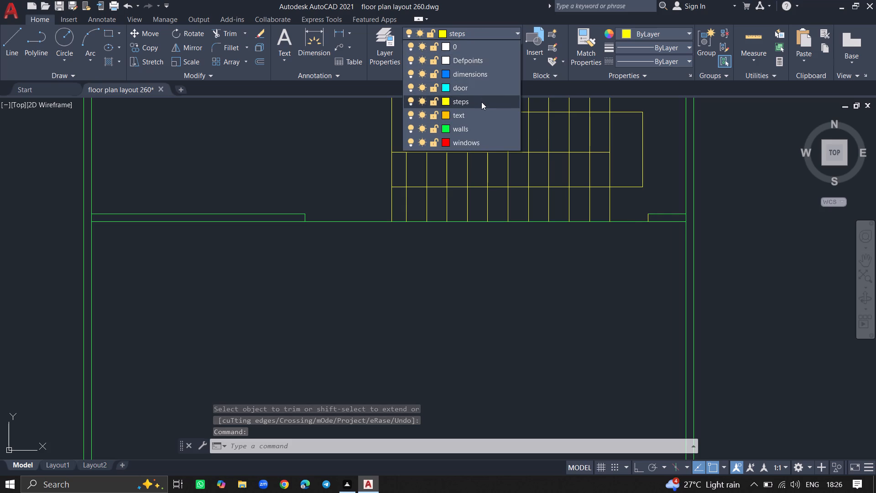
{"action": "left_click", "coordinate": [483, 125]}
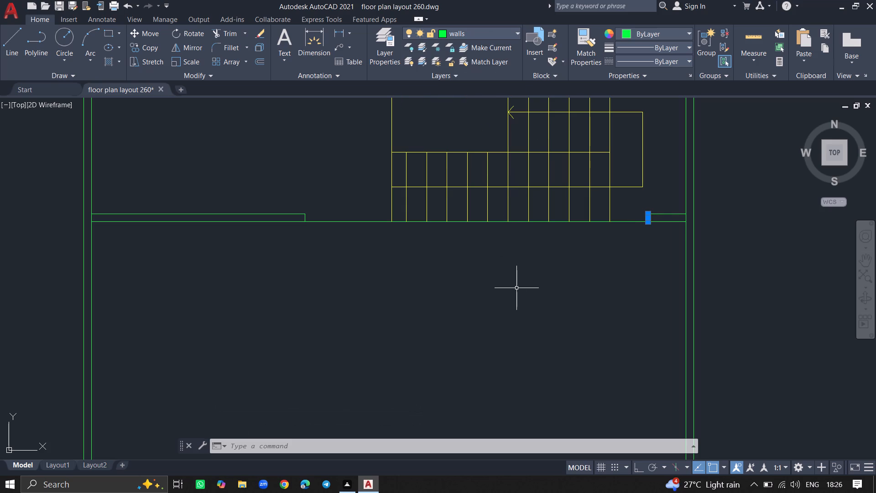
{"action": "key", "text": "Escape"}
Trim off both lines of the right exterior wall that run down below the bottom wall.
{"action": "scroll", "coordinate": [510, 266], "scroll_direction": "down", "scroll_amount": 3, "text": "ctrl"}
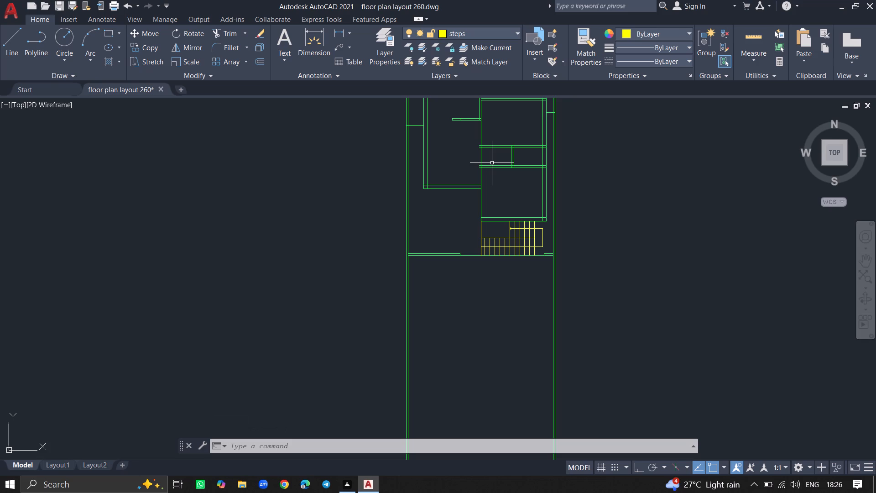
{"action": "scroll", "coordinate": [492, 163], "scroll_direction": "down", "scroll_amount": 3, "text": "ctrl"}
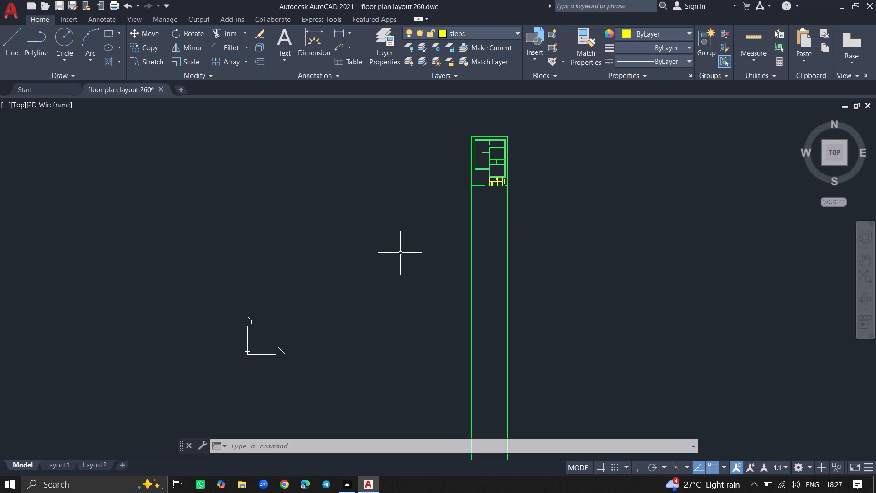
{"action": "scroll", "coordinate": [398, 251], "scroll_direction": "up", "scroll_amount": 2, "text": "ctrl"}
{"action": "type", "text": "TRIM"}
{"action": "key", "text": "Return"}
{"action": "scroll", "coordinate": [398, 251], "scroll_direction": "down", "scroll_amount": 2, "text": "ctrl"}
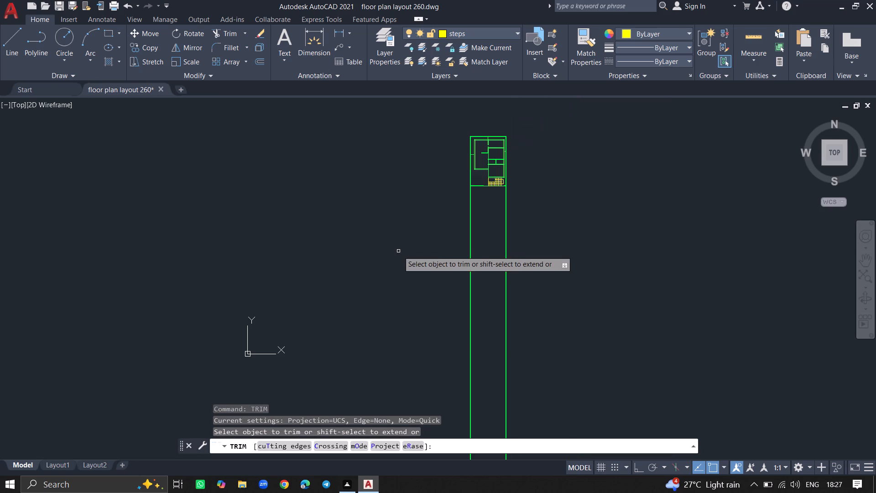
{"action": "scroll", "coordinate": [469, 194], "scroll_direction": "up", "scroll_amount": 8, "text": "ctrl"}
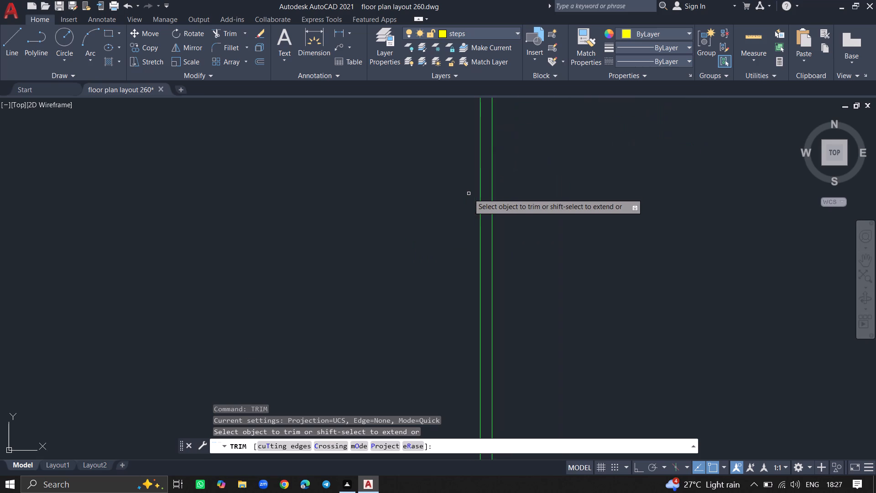
{"action": "scroll", "coordinate": [481, 167], "scroll_direction": "down", "scroll_amount": 2, "text": "ctrl"}
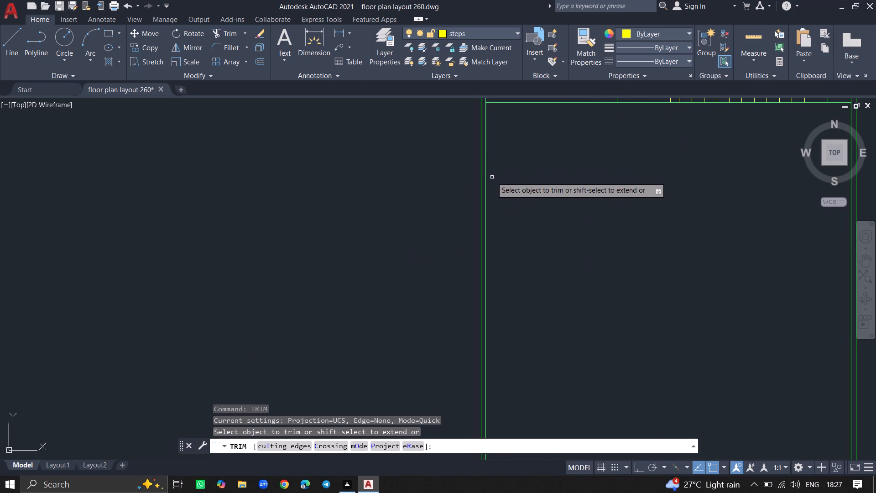
{"action": "scroll", "coordinate": [492, 177], "scroll_direction": "down", "scroll_amount": 5, "text": "ctrl"}
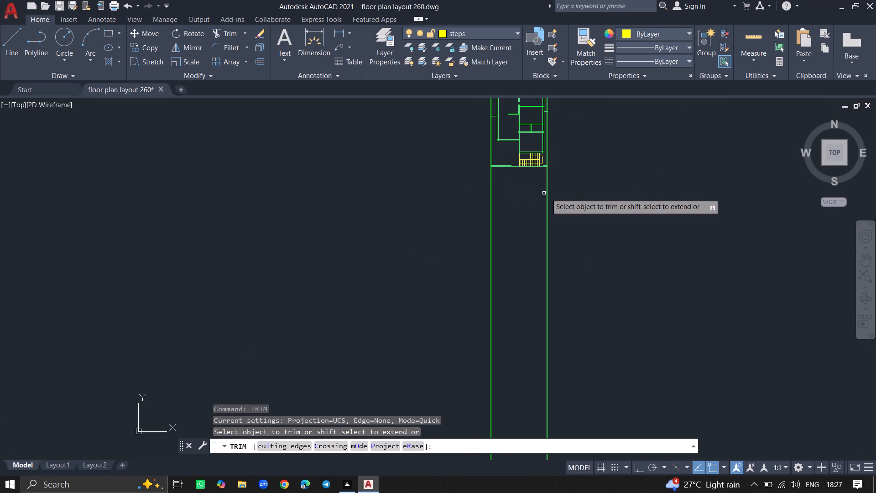
{"action": "left_click", "coordinate": [548, 194]}
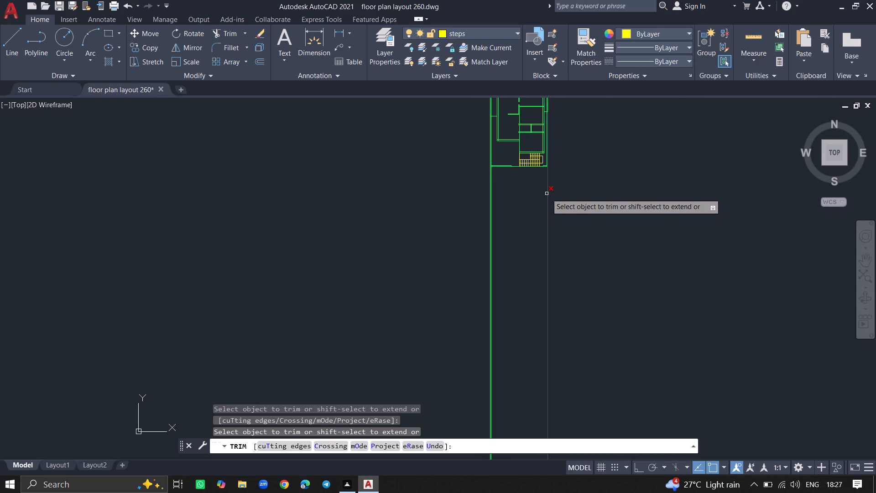
{"action": "left_click", "coordinate": [547, 194]}
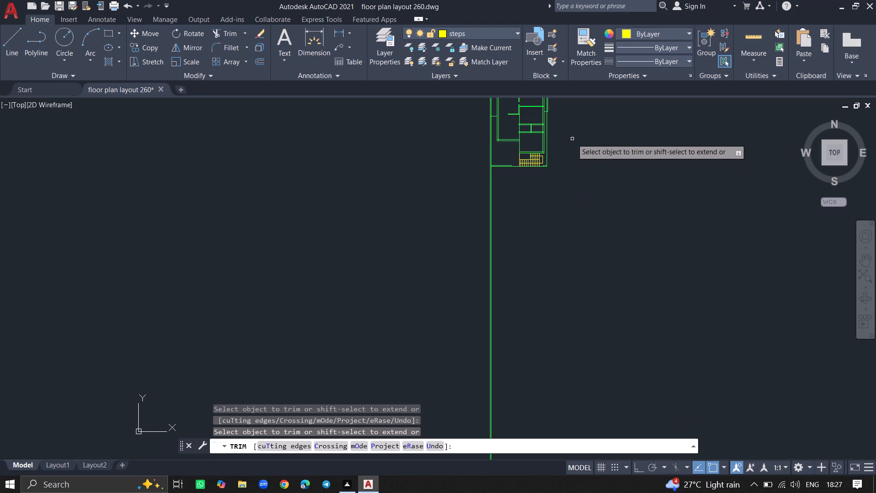
{"action": "scroll", "coordinate": [572, 139], "scroll_direction": "up", "scroll_amount": 4, "text": "ctrl"}
{"action": "scroll", "coordinate": [572, 139], "scroll_direction": "down", "scroll_amount": 2, "text": "ctrl"}
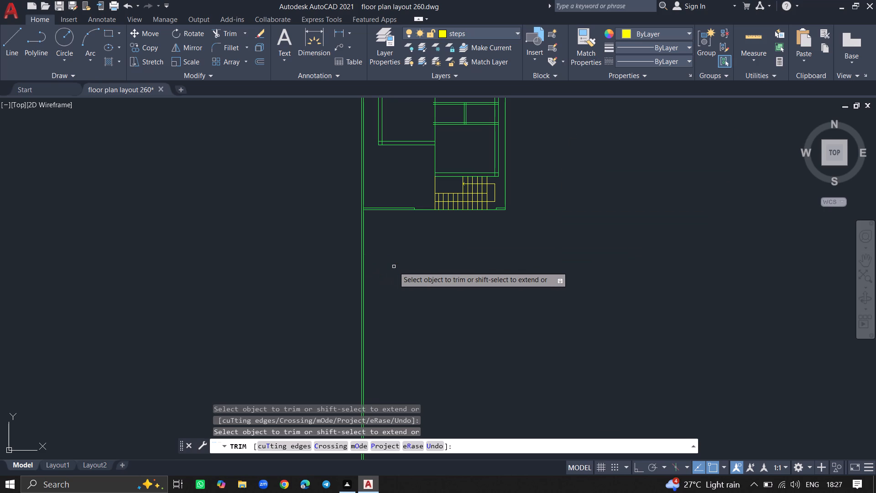
{"action": "key", "text": "Escape"}
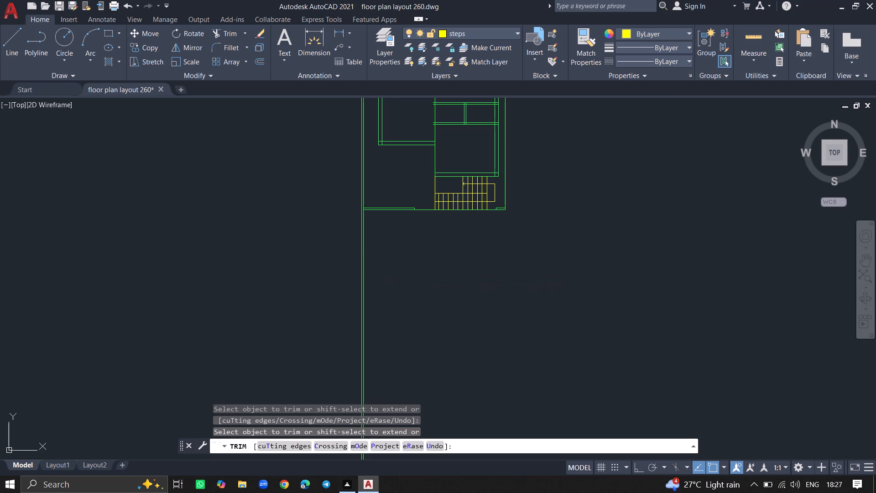
Extend both lines of the bottom wall leftward to the left exterior wall's outer face.
{"action": "type", "text": "EX"}
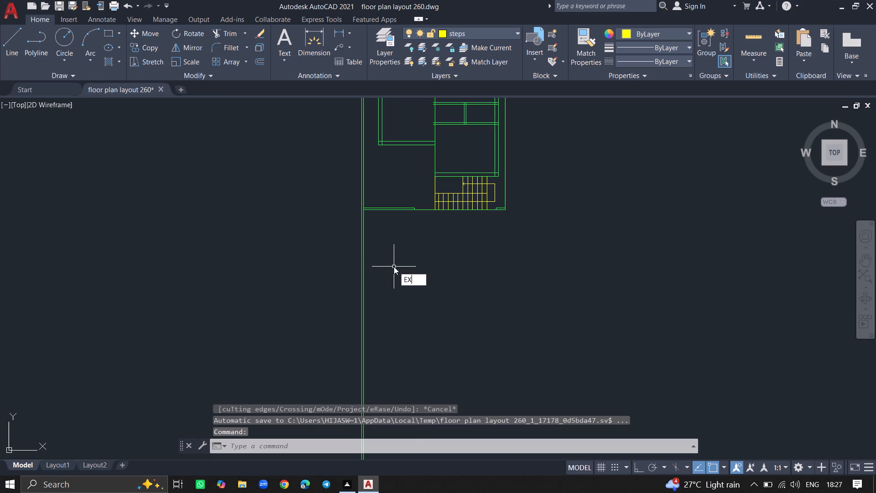
{"action": "key", "text": "Return"}
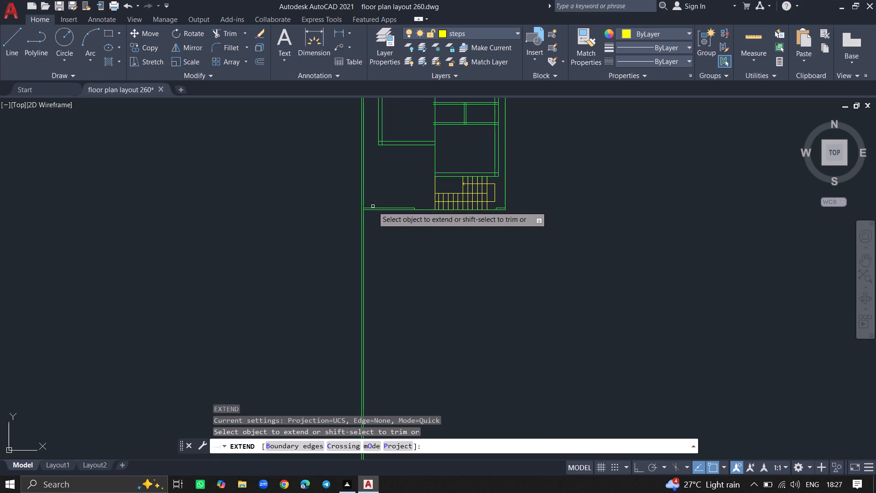
{"action": "left_click", "coordinate": [370, 207]}
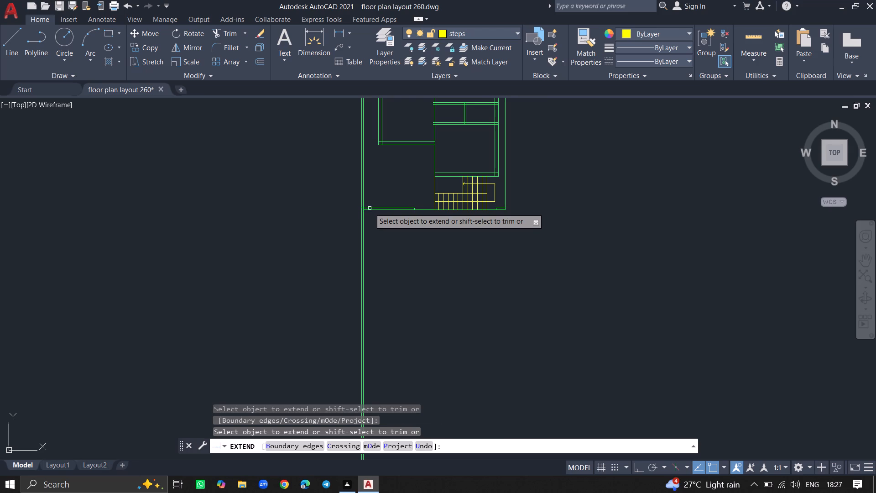
{"action": "left_click", "coordinate": [368, 210]}
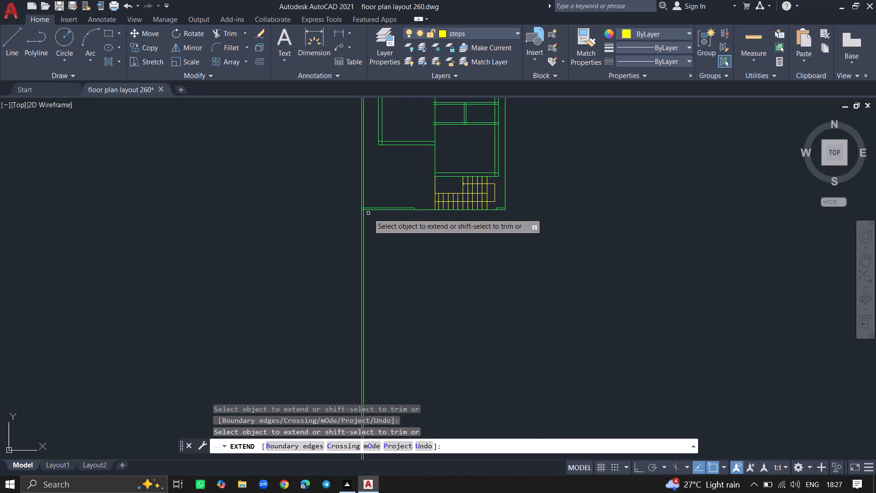
{"action": "key", "text": "Return"}
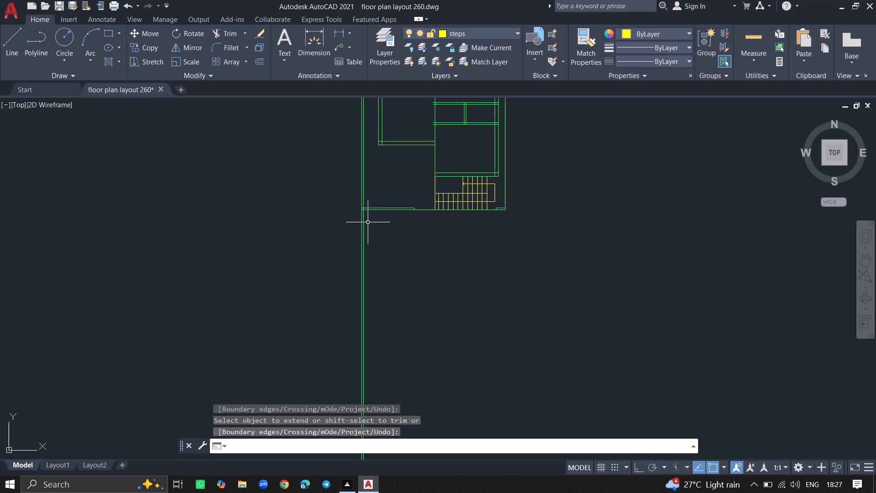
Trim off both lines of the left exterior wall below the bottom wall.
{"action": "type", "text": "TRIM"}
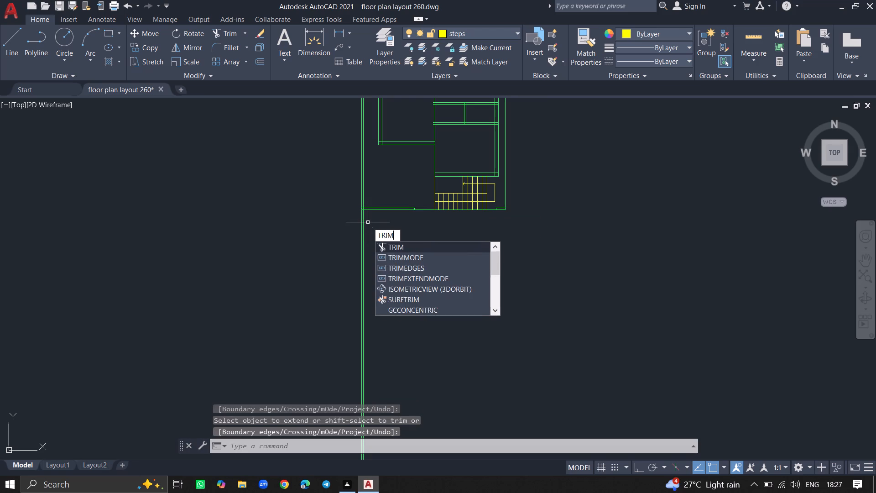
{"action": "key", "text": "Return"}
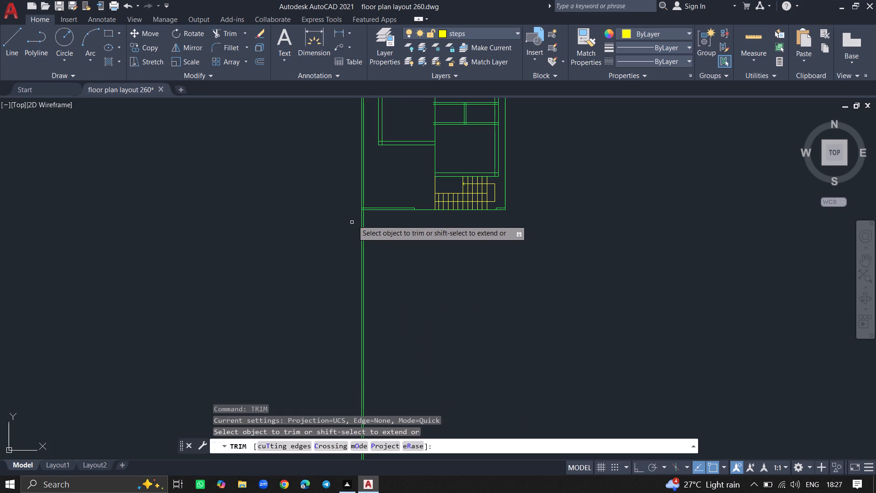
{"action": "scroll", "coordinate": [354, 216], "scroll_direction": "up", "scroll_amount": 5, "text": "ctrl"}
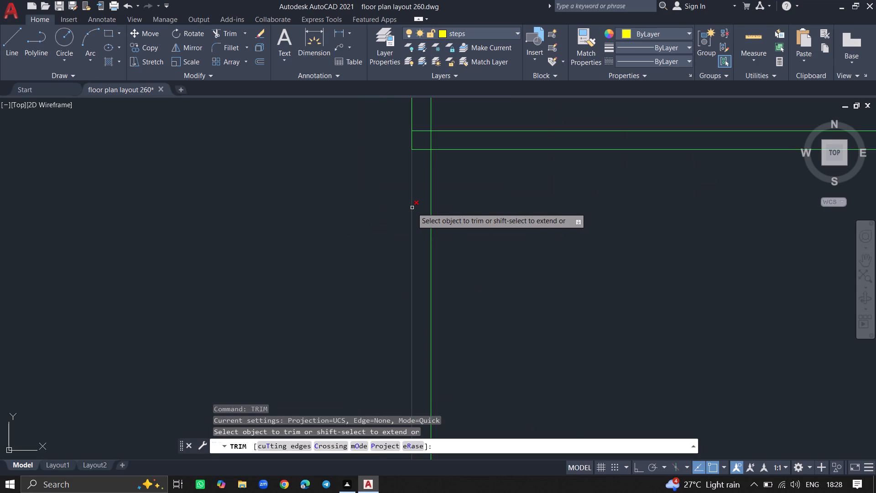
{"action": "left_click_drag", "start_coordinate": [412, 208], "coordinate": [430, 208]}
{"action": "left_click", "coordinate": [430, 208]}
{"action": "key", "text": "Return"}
Save the floor plan drawing.
{"action": "scroll", "coordinate": [430, 208], "scroll_direction": "down", "scroll_amount": 6, "text": "ctrl"}
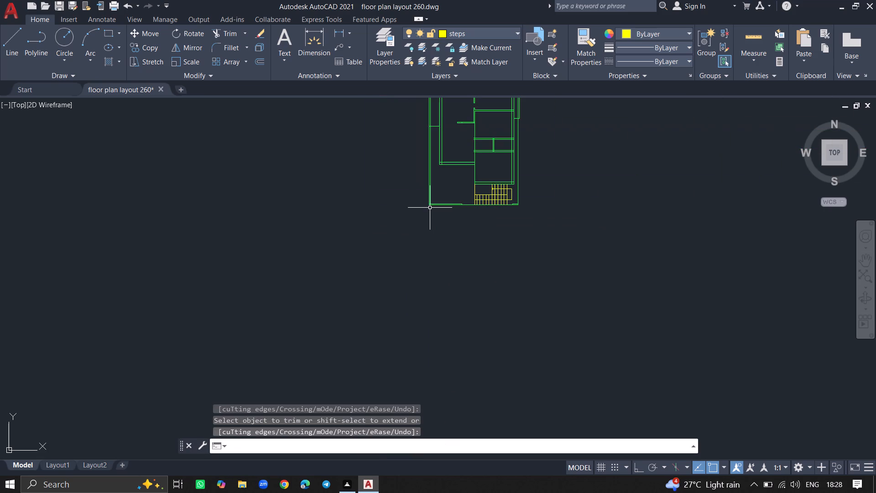
{"action": "scroll", "coordinate": [483, 155], "scroll_direction": "down", "scroll_amount": 4, "text": "ctrl"}
{"action": "scroll", "coordinate": [483, 129], "scroll_direction": "up", "scroll_amount": 4, "text": "ctrl"}
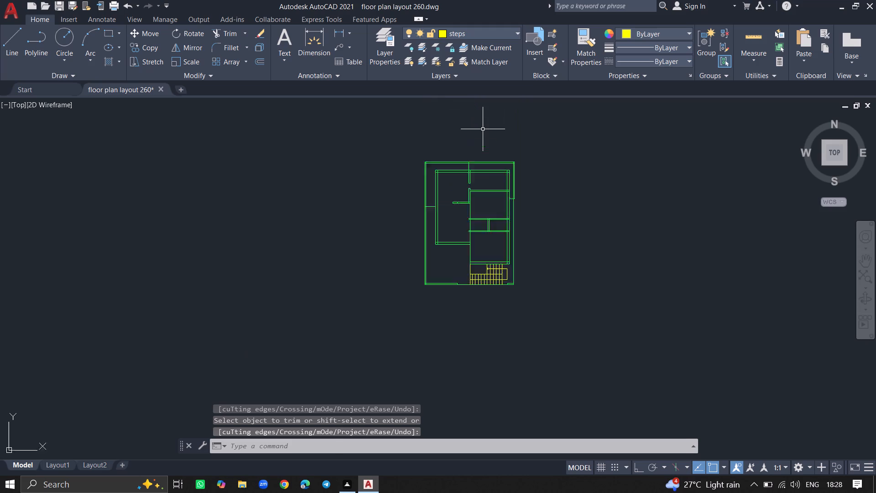
{"action": "scroll", "coordinate": [483, 129], "scroll_direction": "up", "scroll_amount": 1, "text": "ctrl"}
{"action": "key", "text": "ctrl+s"}
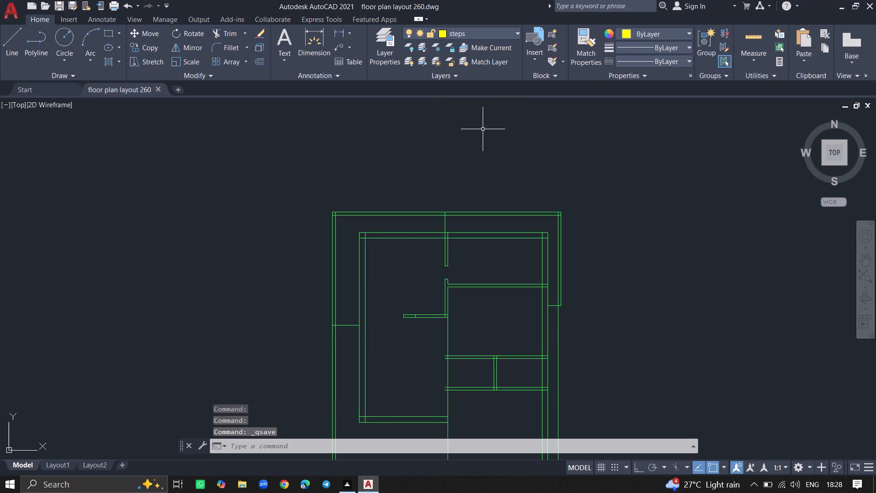
{"action": "key", "text": "ctrl+s"}
Undo the left exterior wall trim, the bottom wall extension and the right exterior wall trim.
{"action": "scroll", "coordinate": [483, 129], "scroll_direction": "down", "scroll_amount": 1, "text": "ctrl"}
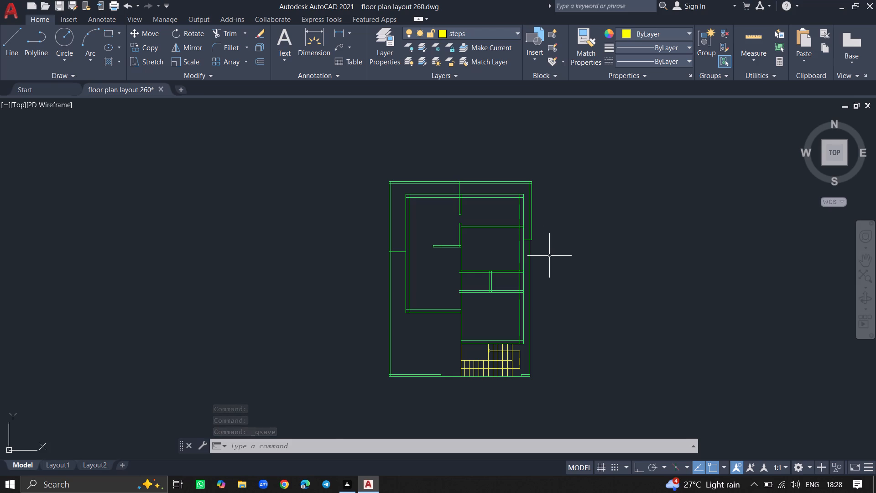
{"action": "key", "text": "ctrl+z"}
{"action": "key", "text": "ctrl+z"}
{"action": "key", "text": "ctrl+z"}
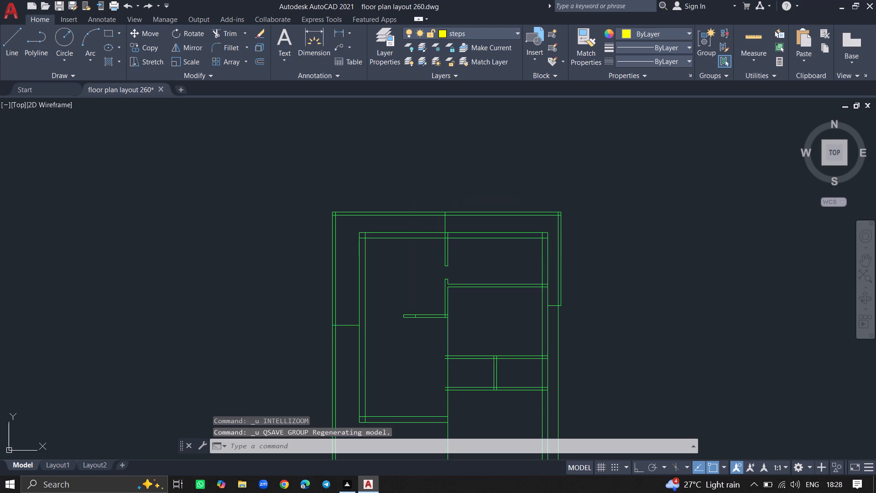
{"action": "key", "text": "ctrl+z"}
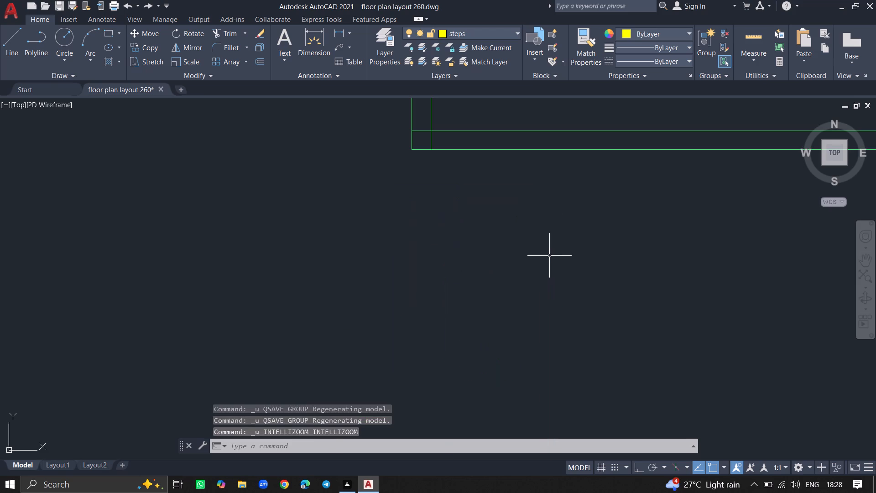
{"action": "key", "text": "ctrl+z"}
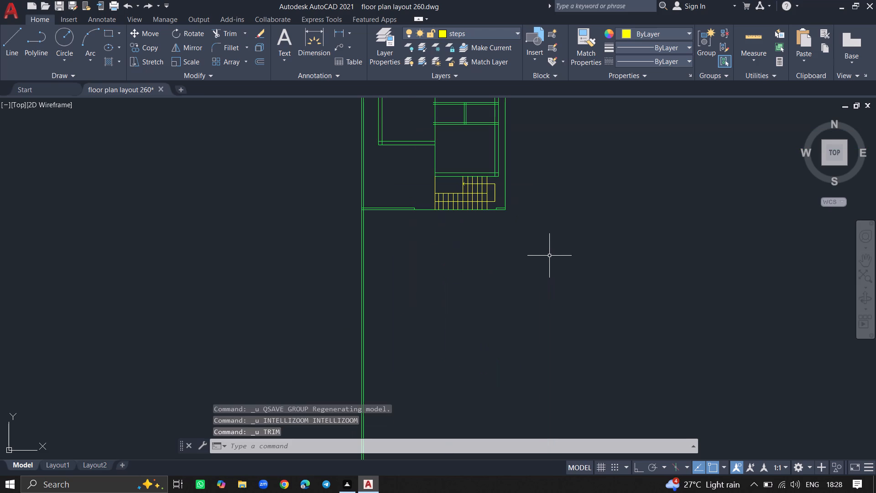
{"action": "key", "text": "ctrl+z"}
{"action": "key", "text": "ctrl+z"}
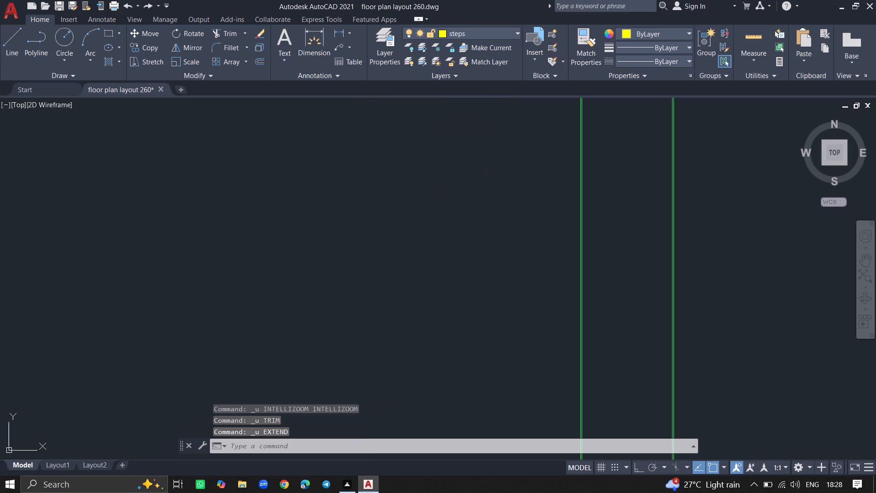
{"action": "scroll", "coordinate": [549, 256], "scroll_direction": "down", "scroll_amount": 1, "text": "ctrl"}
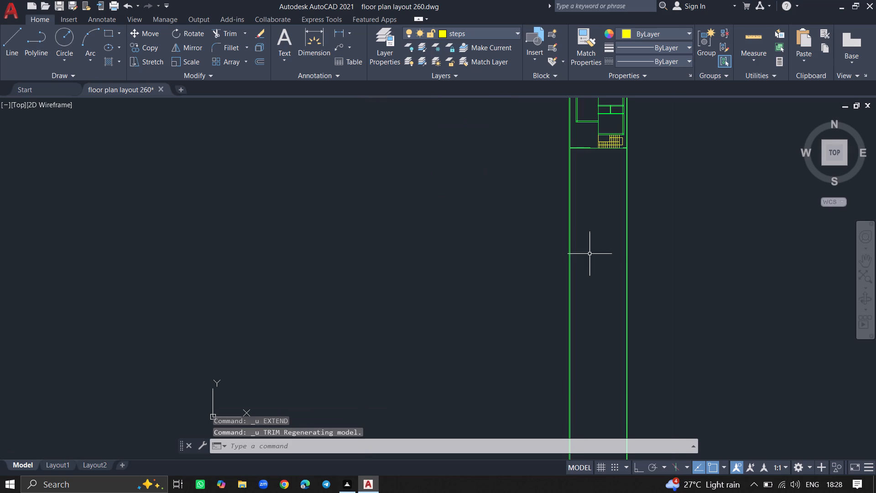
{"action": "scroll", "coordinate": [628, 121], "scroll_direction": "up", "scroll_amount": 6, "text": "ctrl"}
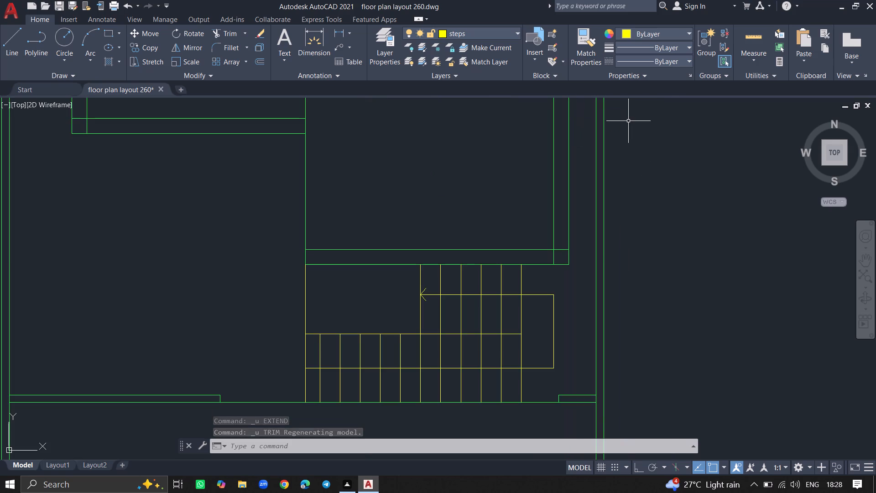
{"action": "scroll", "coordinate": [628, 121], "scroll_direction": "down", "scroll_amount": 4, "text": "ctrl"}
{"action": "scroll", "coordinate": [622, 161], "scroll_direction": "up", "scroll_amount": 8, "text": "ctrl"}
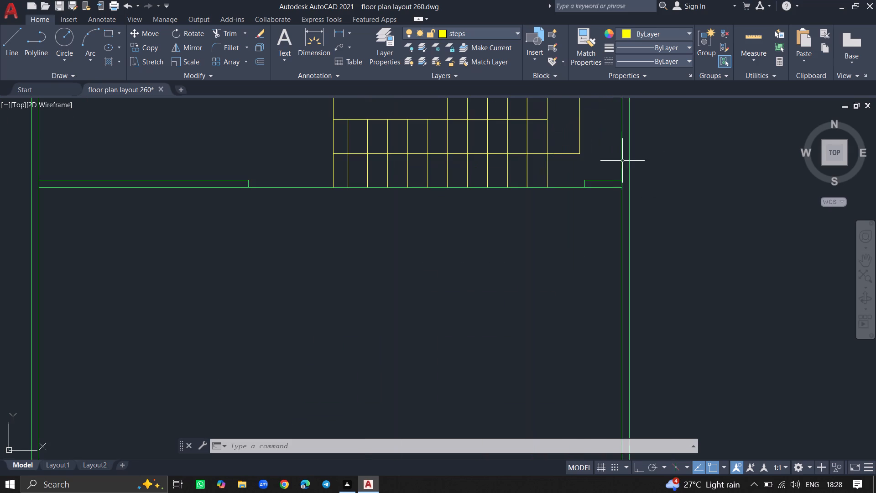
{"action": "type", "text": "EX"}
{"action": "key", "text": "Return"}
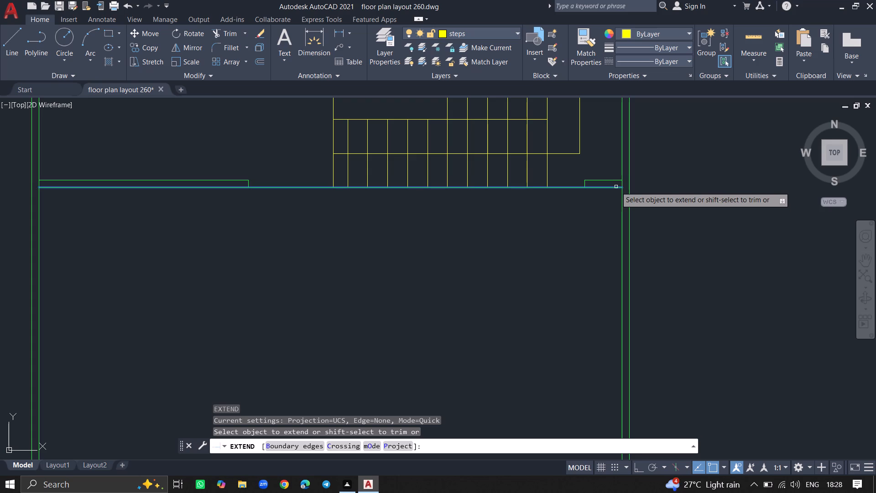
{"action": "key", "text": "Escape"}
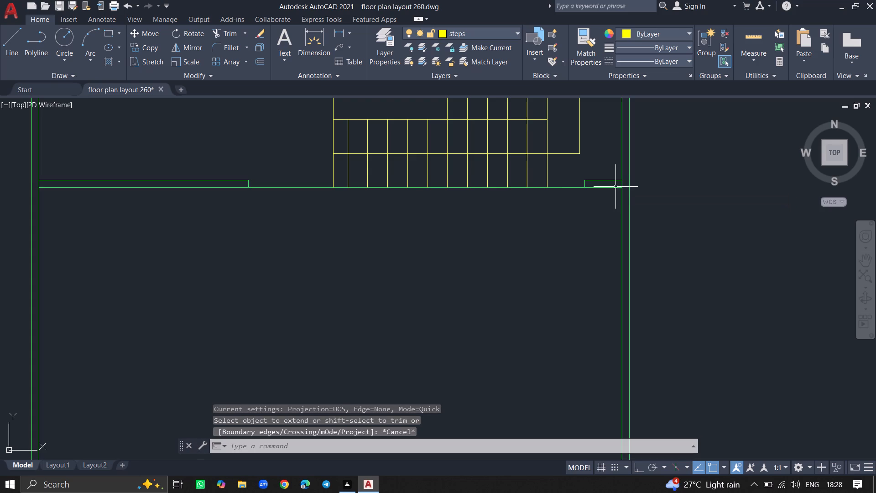
Draw a horizontal line about 4.5" long from the bottom wall's outer line end to the right exterior wall's outer face, with Ortho on.
{"action": "key", "text": "l"}
{"action": "key", "text": "Return"}
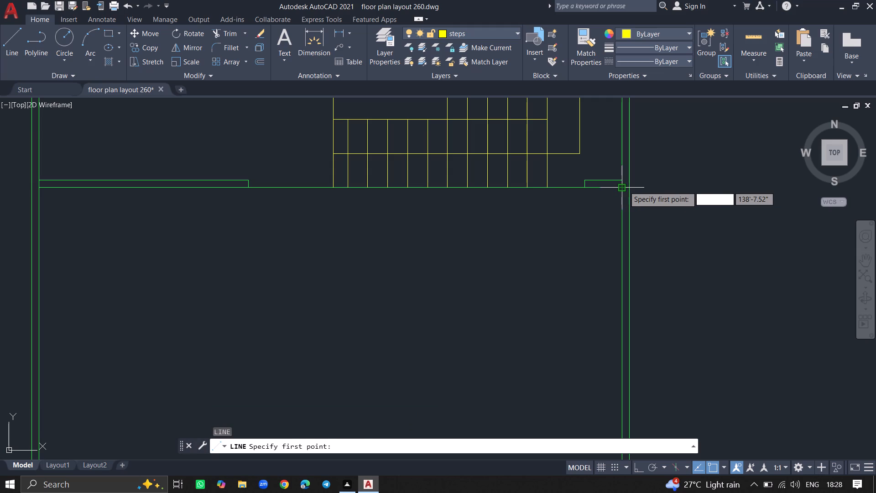
{"action": "left_click", "coordinate": [624, 186]}
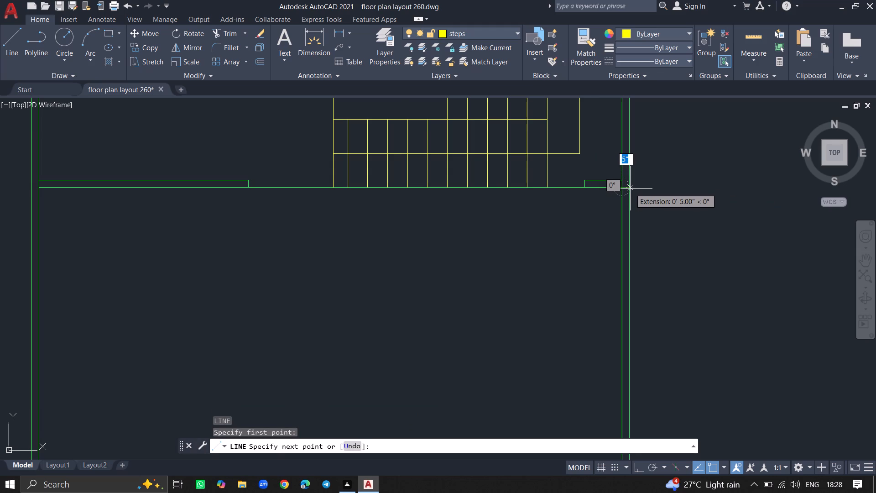
{"action": "scroll", "coordinate": [630, 189], "scroll_direction": "up", "scroll_amount": 3, "text": "ctrl"}
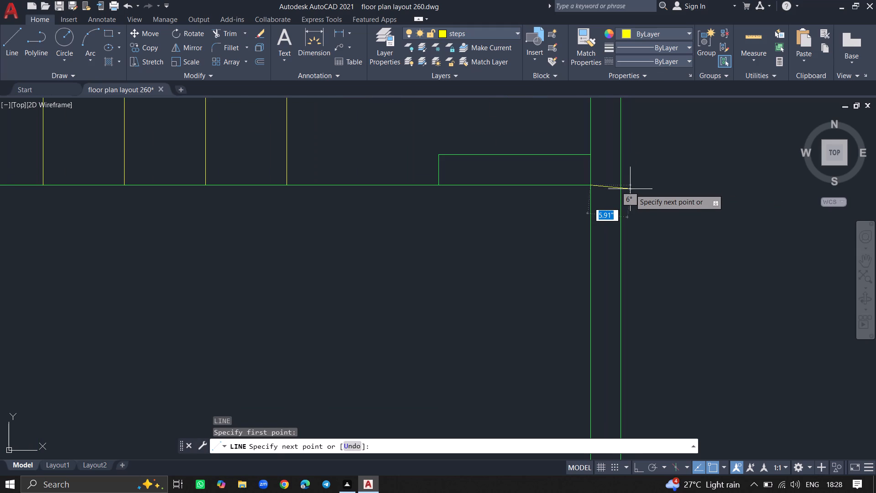
{"action": "scroll", "coordinate": [630, 189], "scroll_direction": "up", "scroll_amount": 5, "text": "ctrl"}
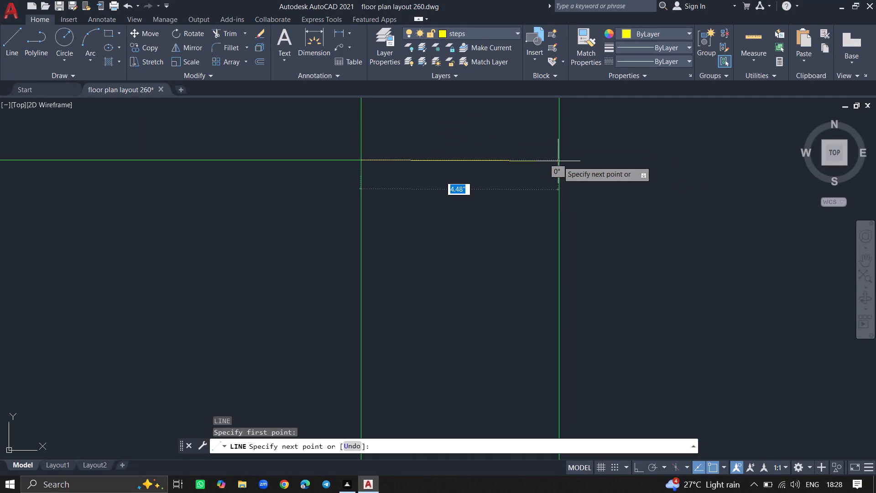
{"action": "key", "text": "F8"}
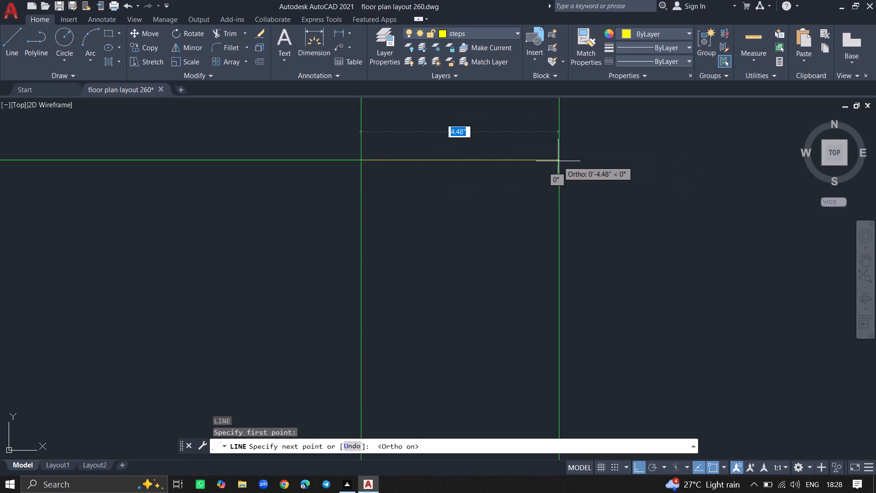
{"action": "left_click", "coordinate": [558, 161]}
{"action": "key", "text": "Return"}
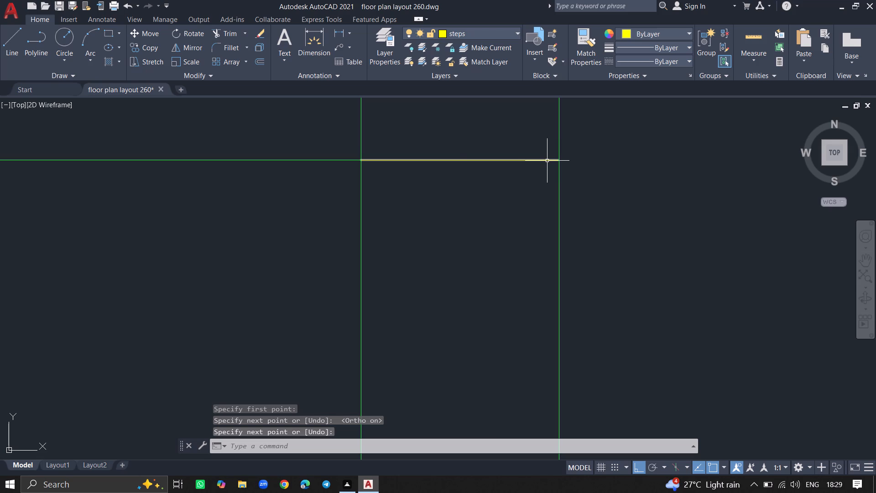
Move the short closing line at the bottom-right wall corner to the walls layer.
{"action": "left_click", "coordinate": [547, 161]}
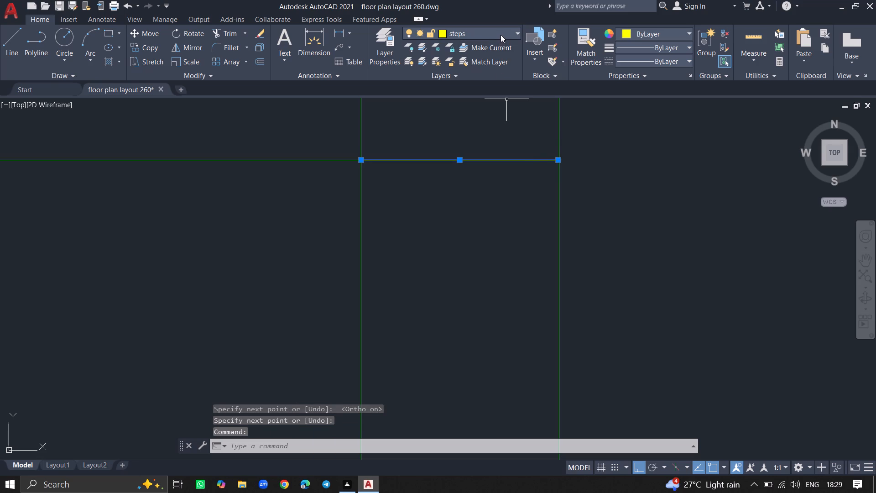
{"action": "left_click", "coordinate": [501, 32]}
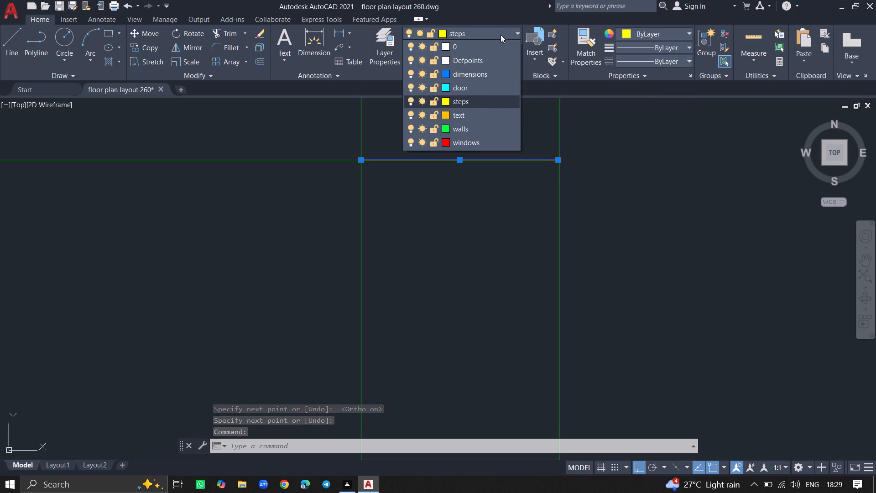
{"action": "left_click", "coordinate": [482, 124]}
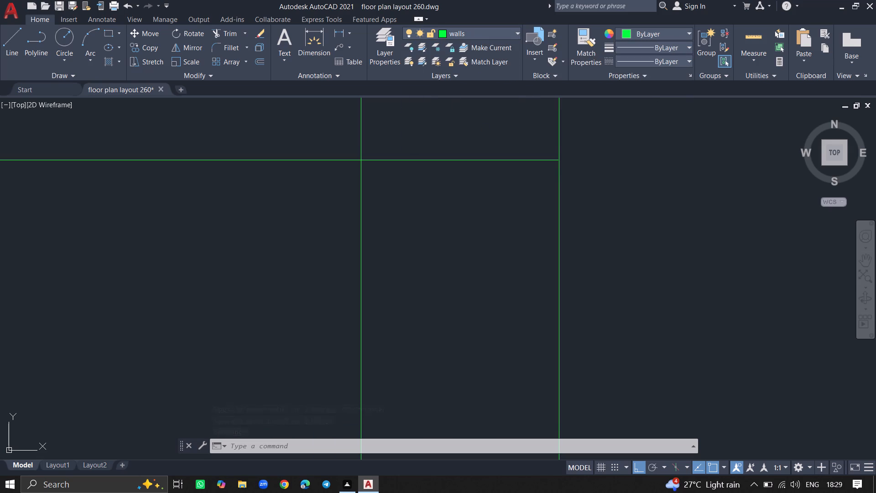
{"action": "key", "text": "Escape"}
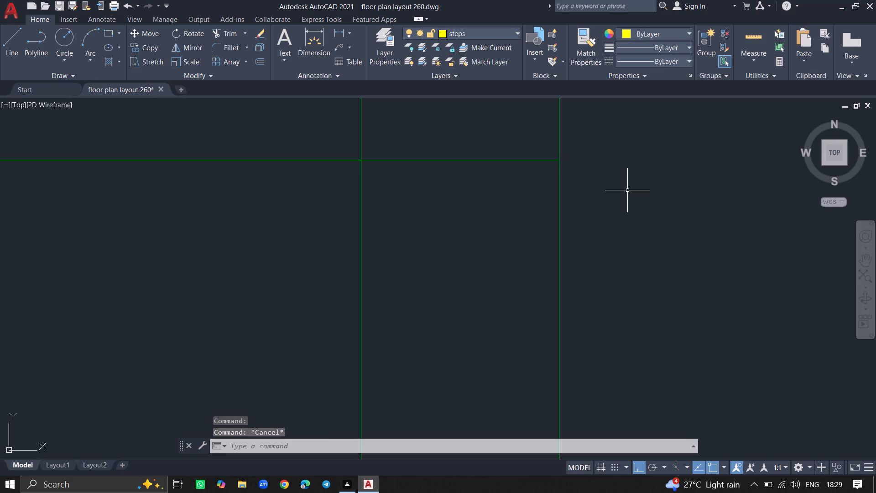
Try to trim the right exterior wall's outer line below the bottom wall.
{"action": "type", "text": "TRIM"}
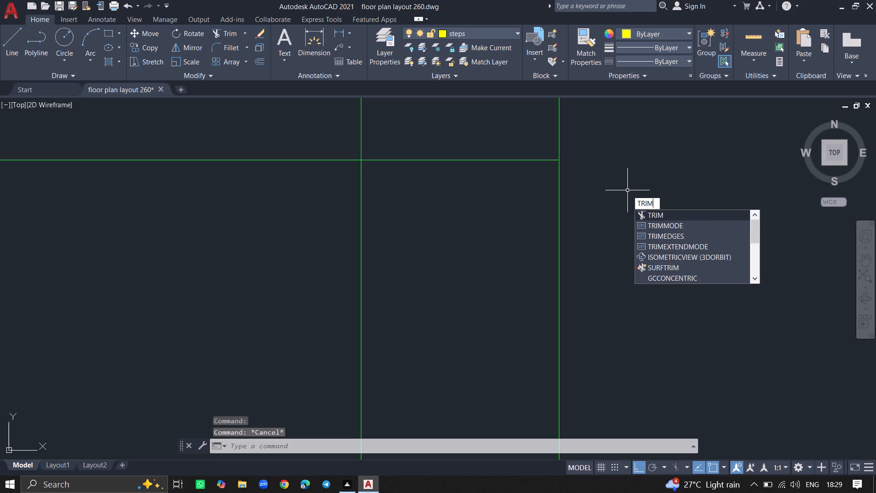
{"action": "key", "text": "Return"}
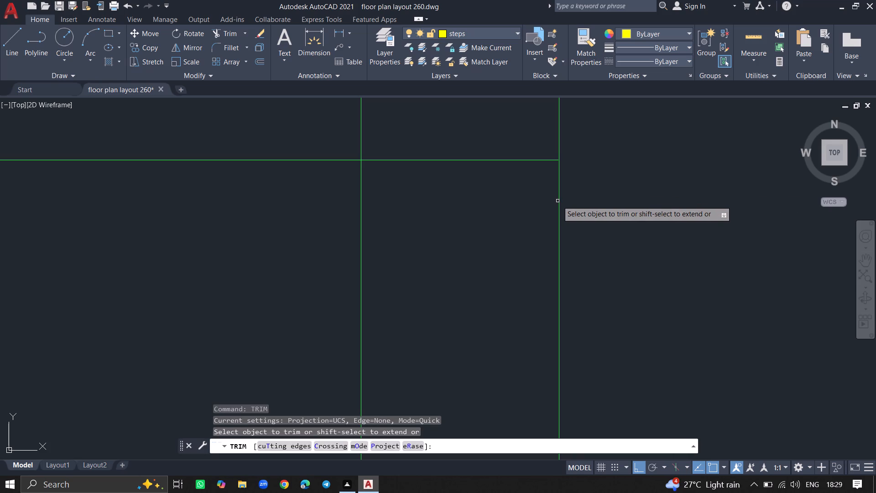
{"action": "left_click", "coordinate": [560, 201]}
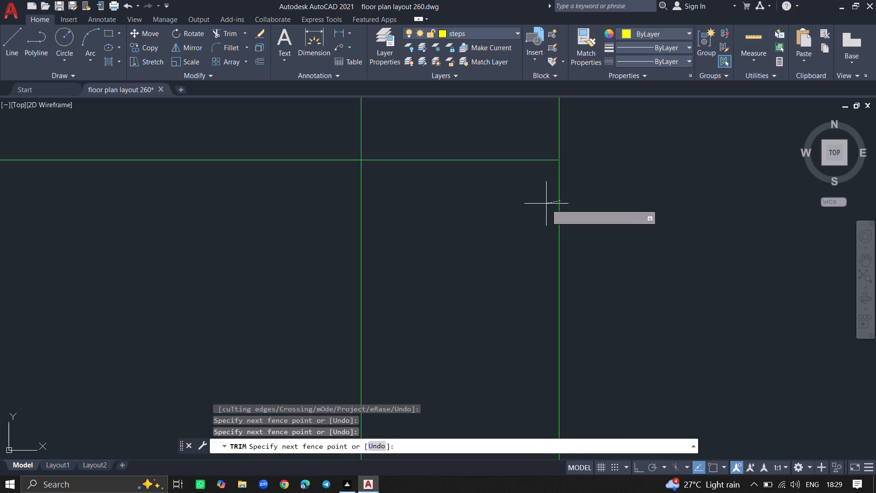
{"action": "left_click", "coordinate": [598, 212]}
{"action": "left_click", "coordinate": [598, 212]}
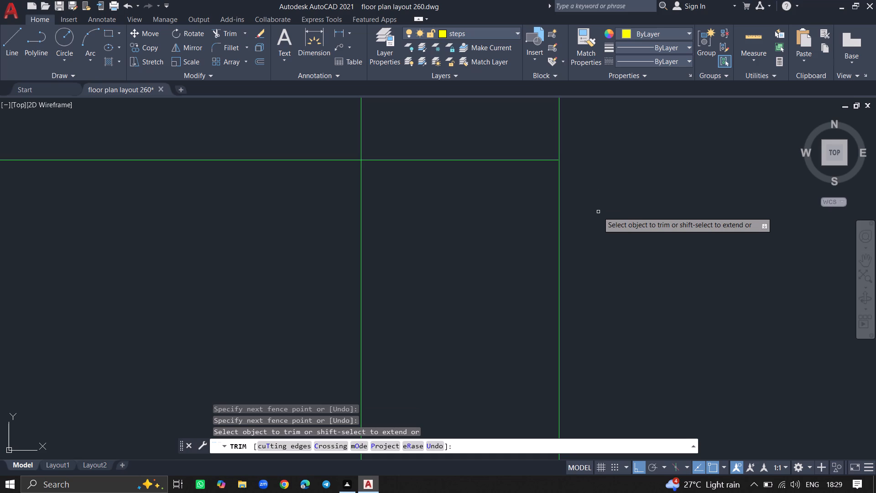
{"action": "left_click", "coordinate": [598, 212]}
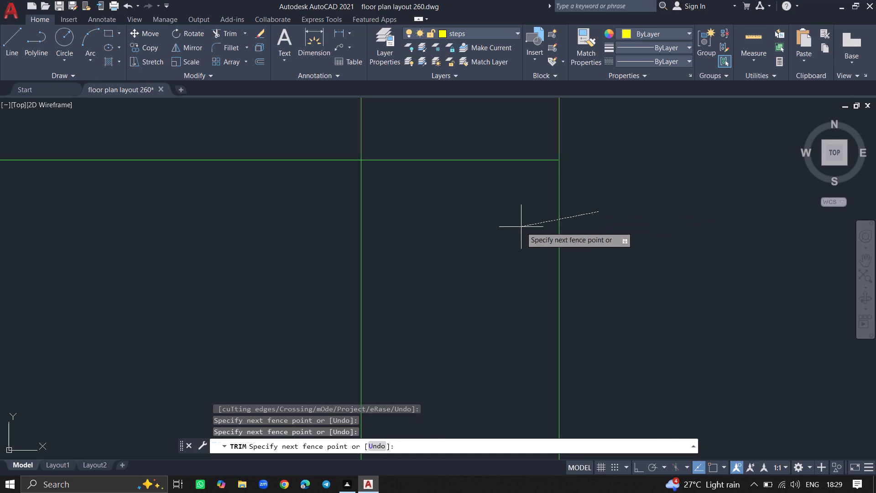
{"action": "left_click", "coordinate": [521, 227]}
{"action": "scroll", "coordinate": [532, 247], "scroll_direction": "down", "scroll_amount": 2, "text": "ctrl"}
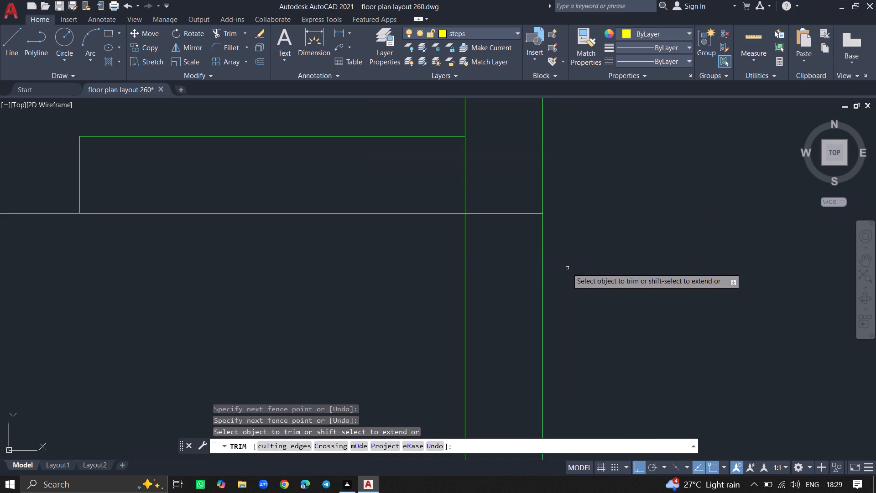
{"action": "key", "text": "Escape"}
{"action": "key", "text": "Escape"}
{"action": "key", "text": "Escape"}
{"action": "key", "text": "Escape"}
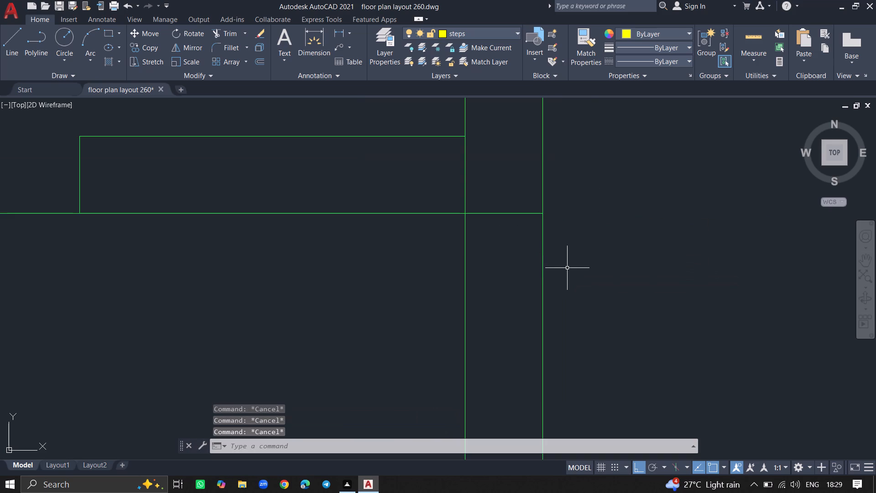
Save the floor plan drawing.
{"action": "key", "text": "ctrl+s"}
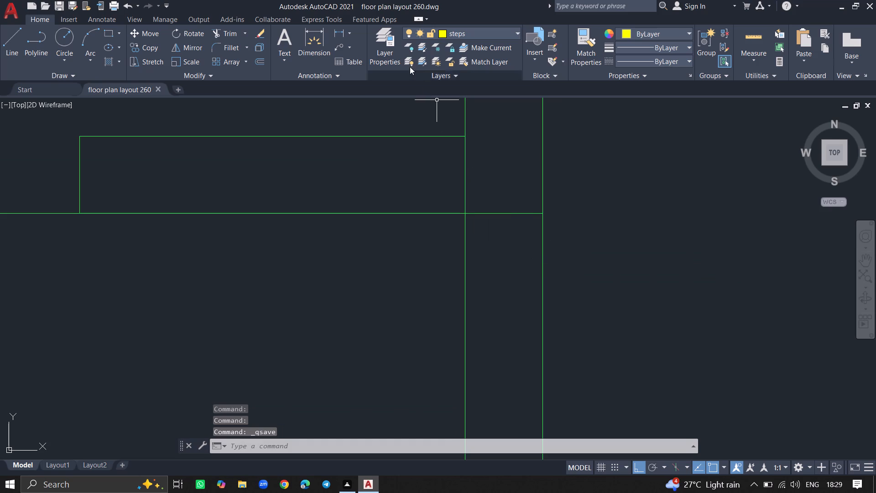
Make walls the current layer.
{"action": "double_click", "coordinate": [391, 52]}
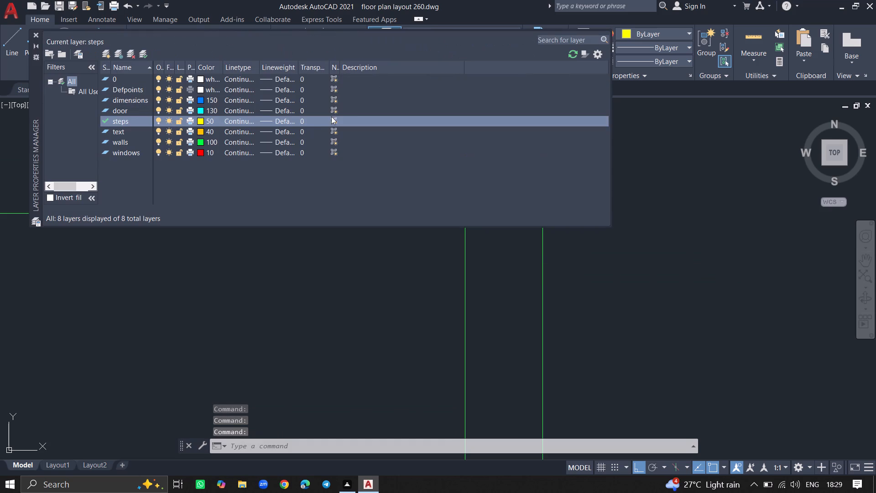
{"action": "left_click", "coordinate": [123, 142]}
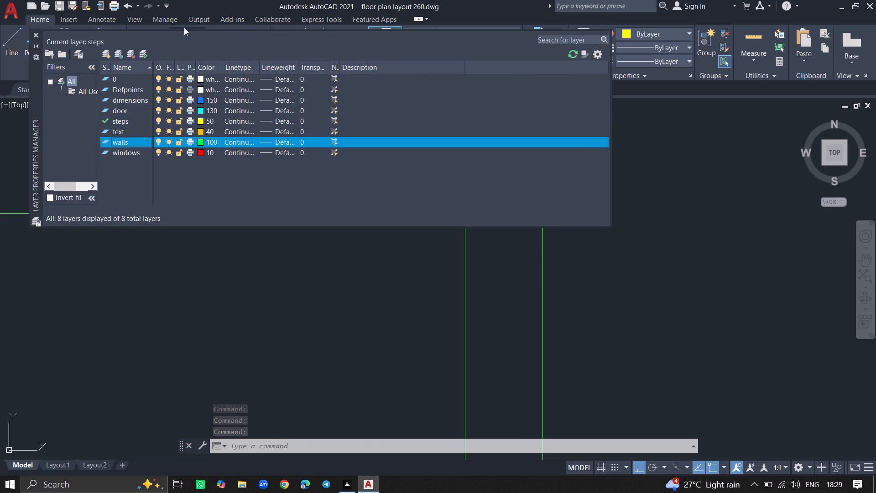
{"action": "left_click", "coordinate": [139, 56]}
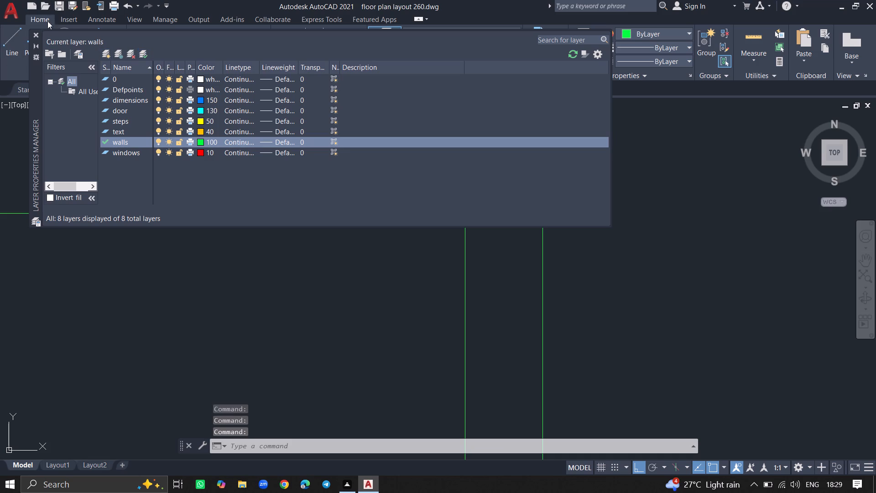
{"action": "left_click", "coordinate": [36, 32]}
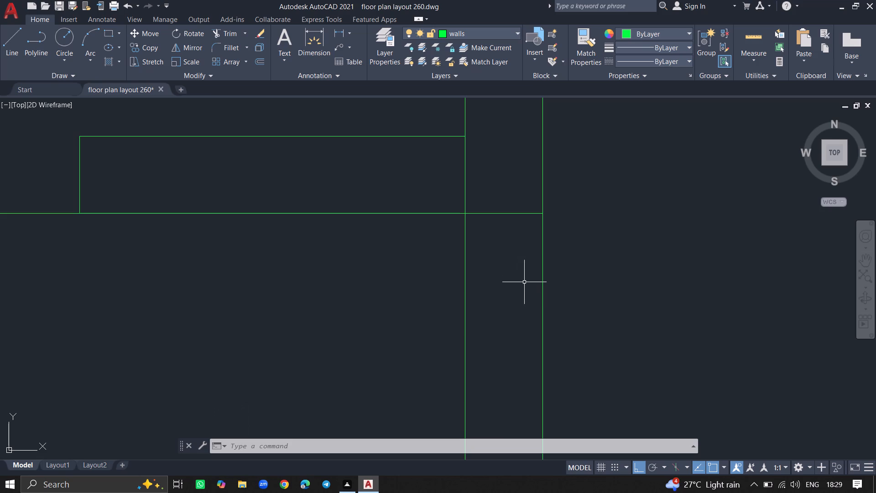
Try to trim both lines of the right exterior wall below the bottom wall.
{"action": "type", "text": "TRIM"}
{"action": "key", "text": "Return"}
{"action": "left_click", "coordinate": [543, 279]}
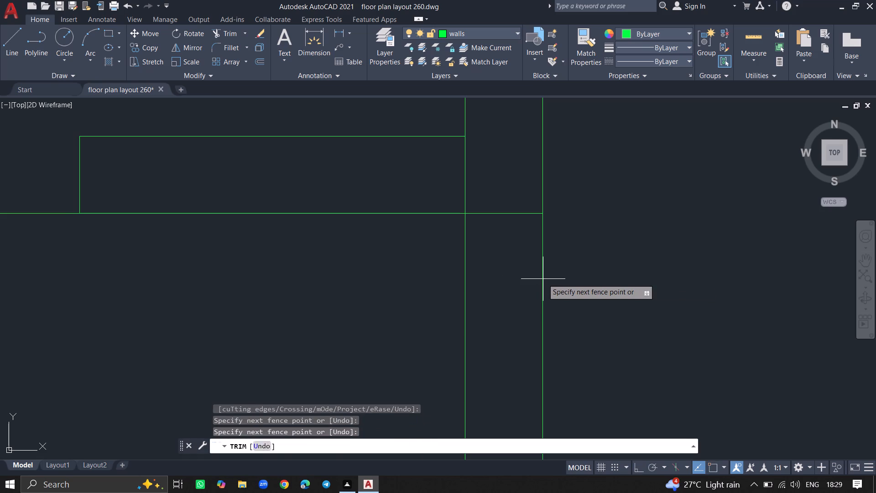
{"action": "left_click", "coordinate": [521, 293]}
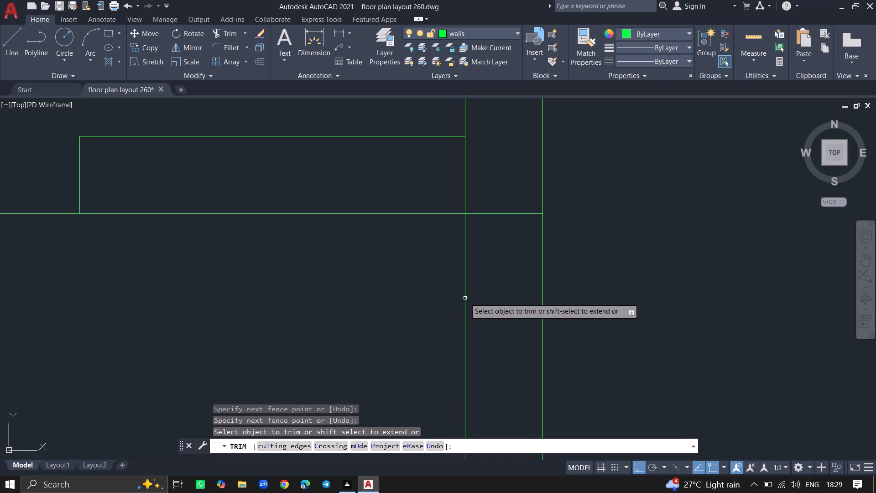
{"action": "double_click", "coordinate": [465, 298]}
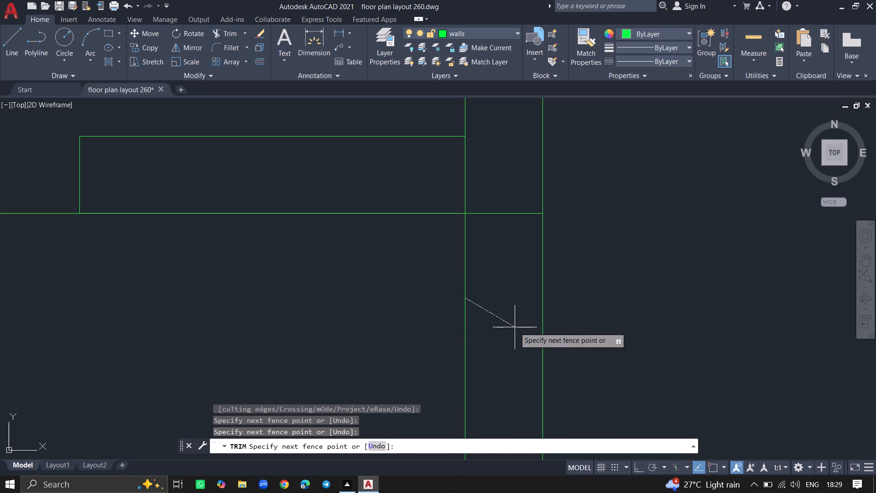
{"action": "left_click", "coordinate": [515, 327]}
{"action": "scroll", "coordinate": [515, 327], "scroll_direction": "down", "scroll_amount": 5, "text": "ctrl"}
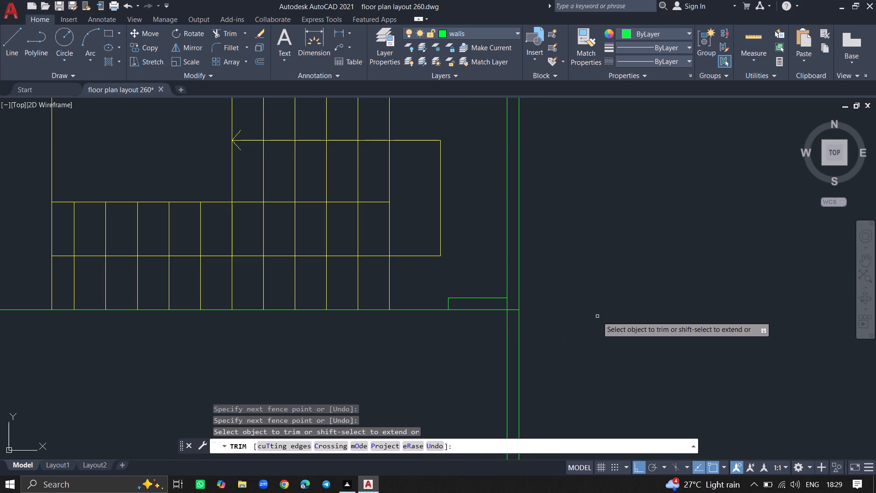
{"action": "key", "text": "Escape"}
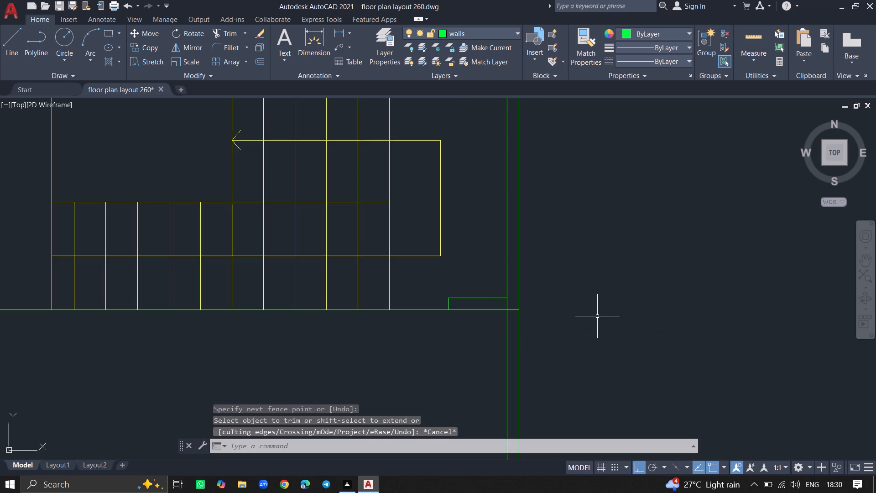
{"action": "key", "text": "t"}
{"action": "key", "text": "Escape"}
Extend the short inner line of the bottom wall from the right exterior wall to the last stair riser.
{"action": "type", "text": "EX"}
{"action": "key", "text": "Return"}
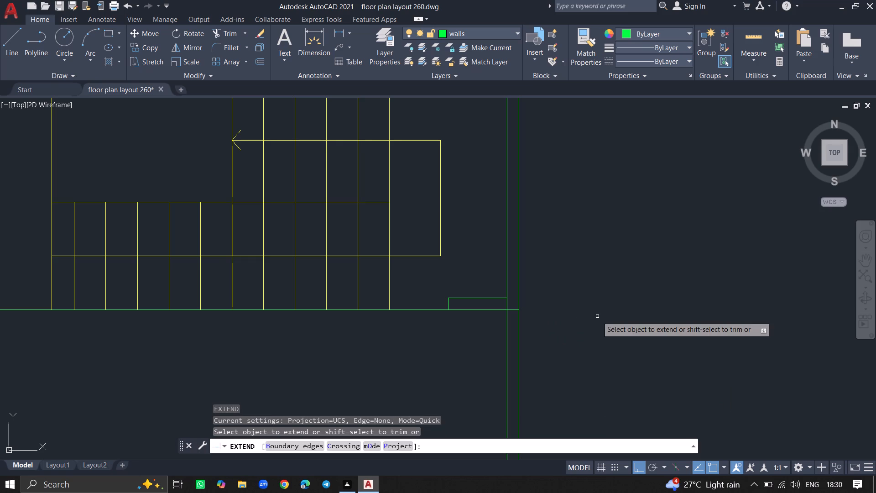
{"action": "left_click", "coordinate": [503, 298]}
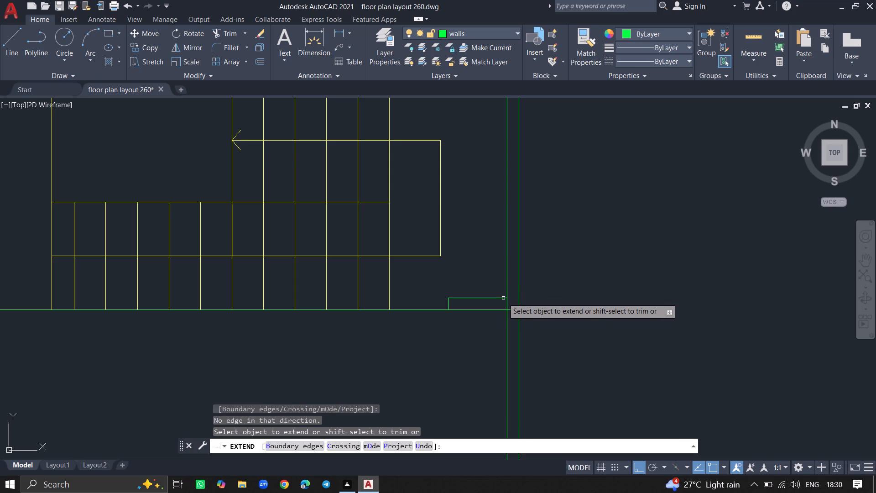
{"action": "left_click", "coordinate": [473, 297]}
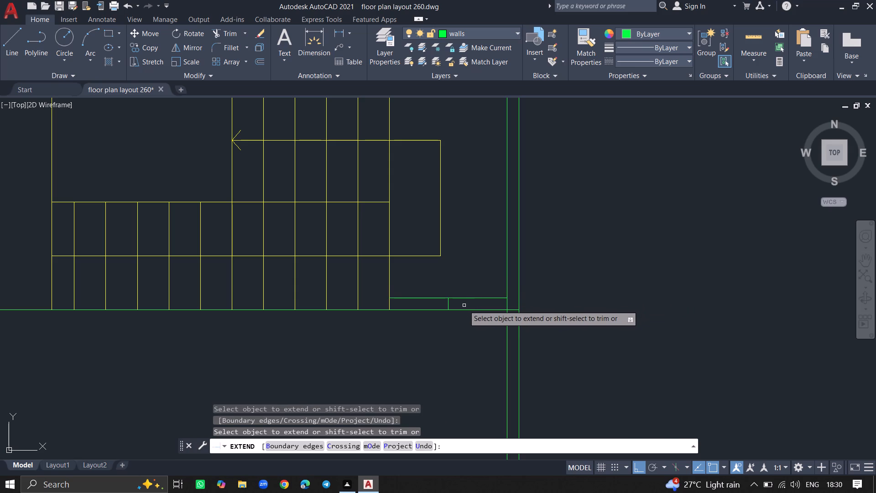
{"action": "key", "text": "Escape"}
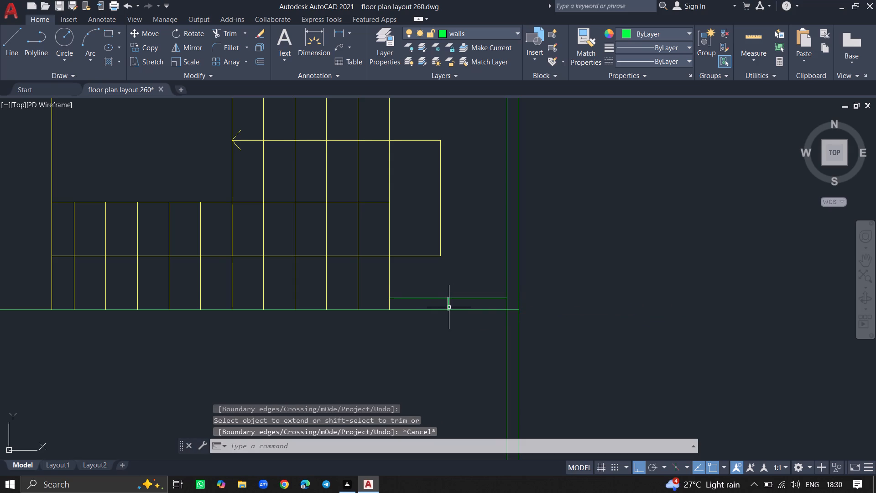
Delete the short 4.5" vertical closing line between the bottom wall's two lines beside the staircase.
{"action": "left_click", "coordinate": [449, 307]}
{"action": "key", "text": "Delete"}
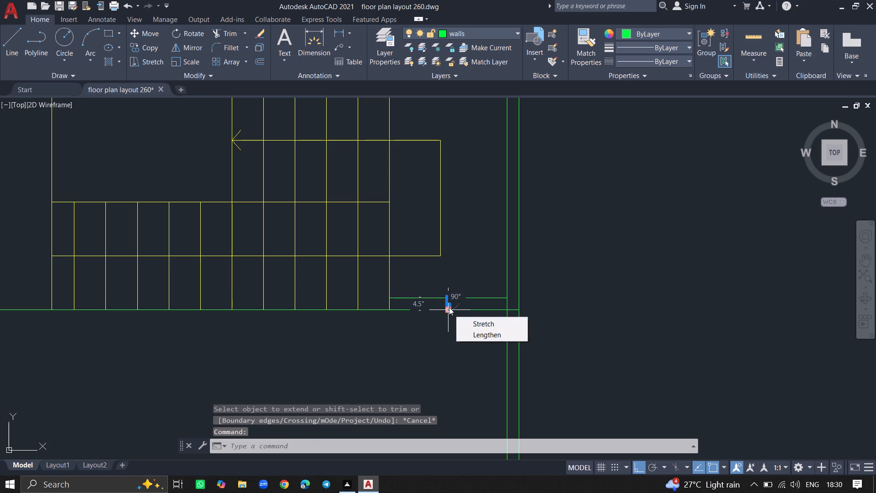
{"action": "key", "text": "Delete"}
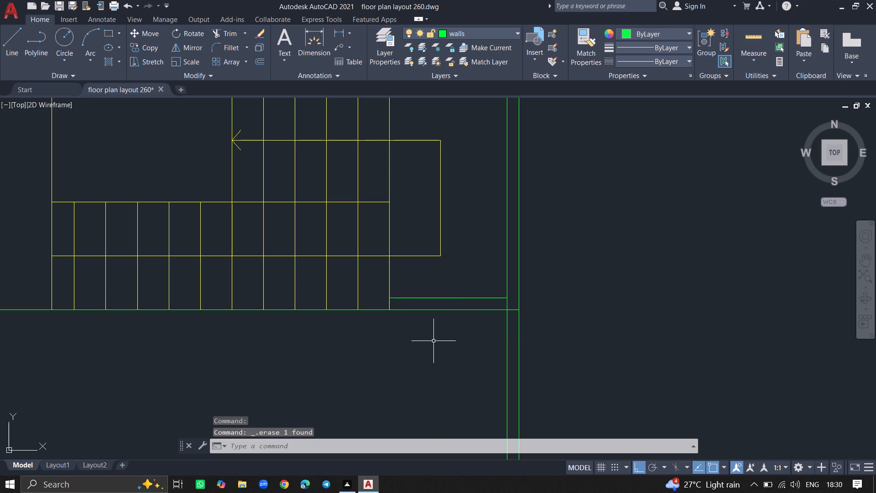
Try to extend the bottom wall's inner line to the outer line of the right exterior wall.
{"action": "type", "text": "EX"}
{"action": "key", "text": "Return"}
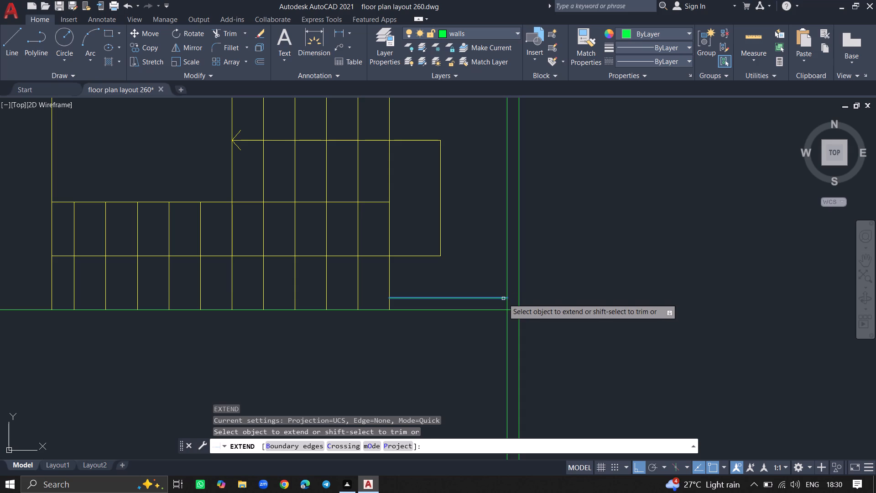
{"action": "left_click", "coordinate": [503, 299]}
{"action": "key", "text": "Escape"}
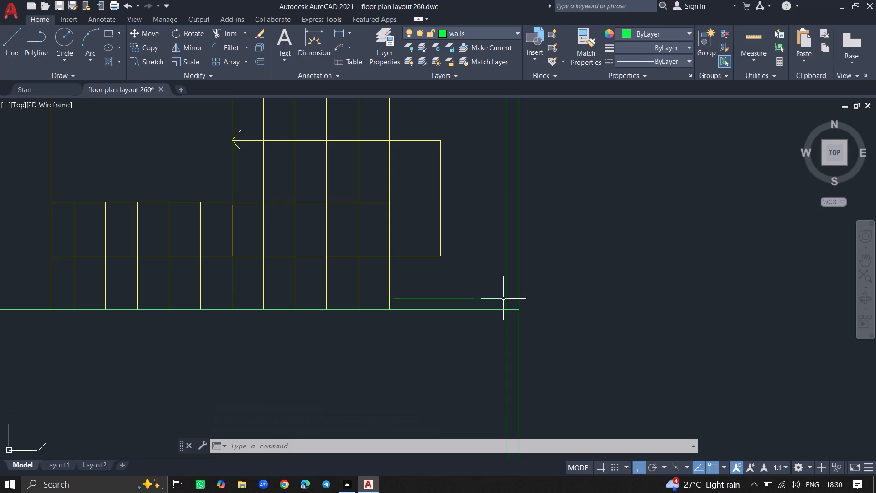
Trim away the bottom wall's inner line between the staircase and the right exterior wall.
{"action": "type", "text": "TRIM"}
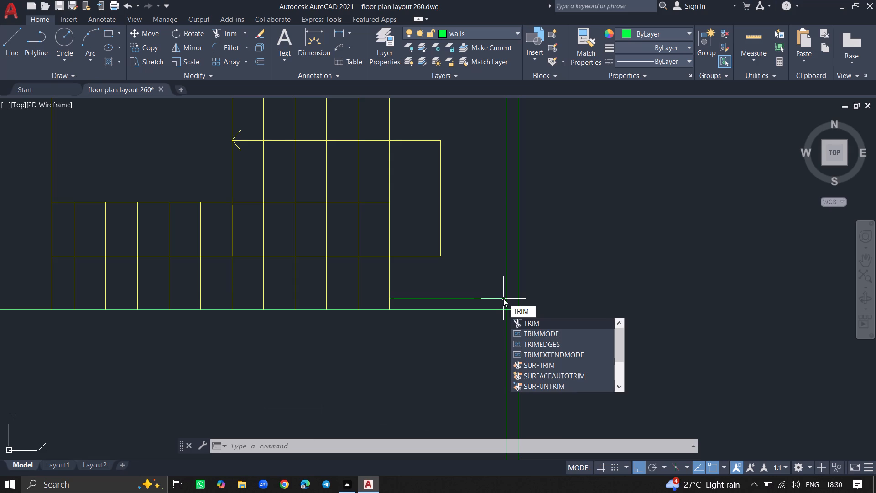
{"action": "key", "text": "Return"}
{"action": "left_click", "coordinate": [503, 299]}
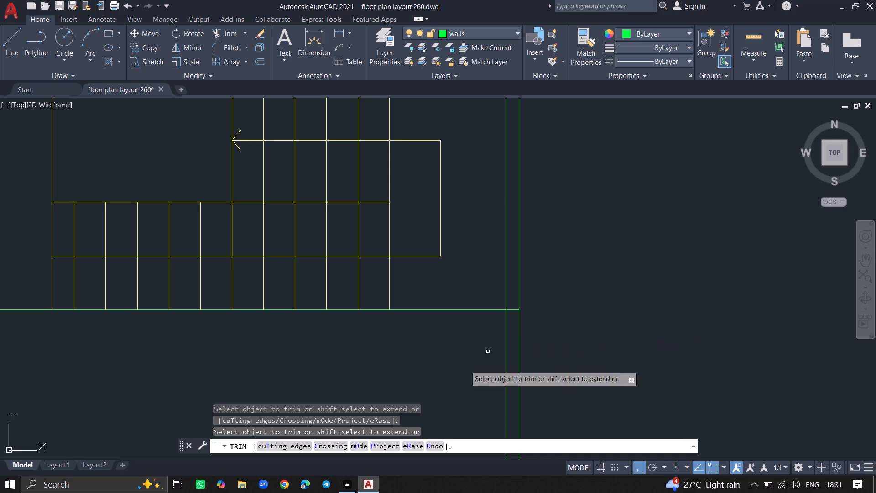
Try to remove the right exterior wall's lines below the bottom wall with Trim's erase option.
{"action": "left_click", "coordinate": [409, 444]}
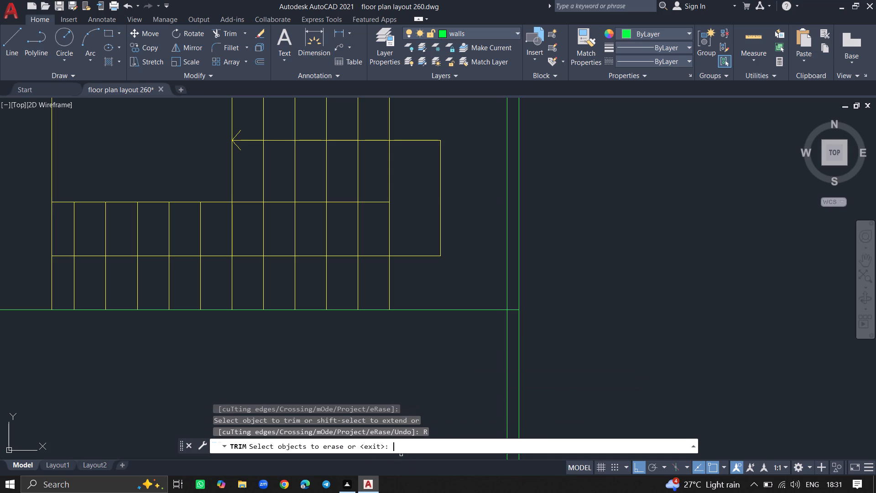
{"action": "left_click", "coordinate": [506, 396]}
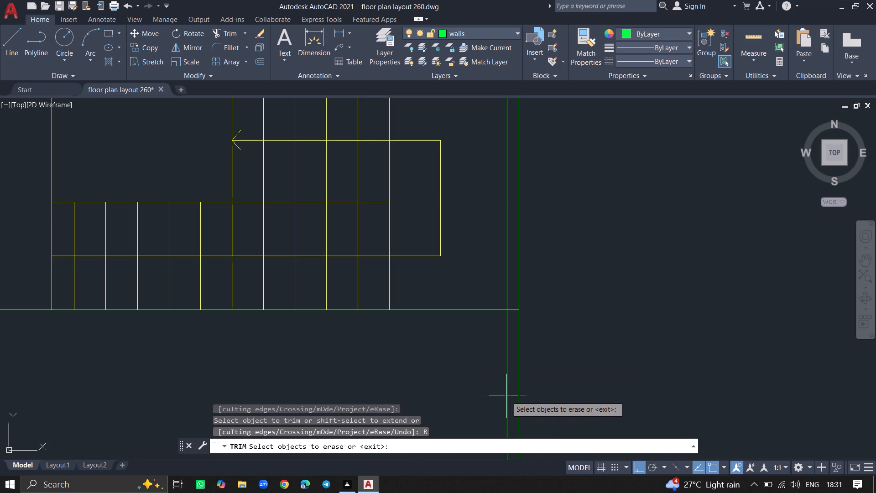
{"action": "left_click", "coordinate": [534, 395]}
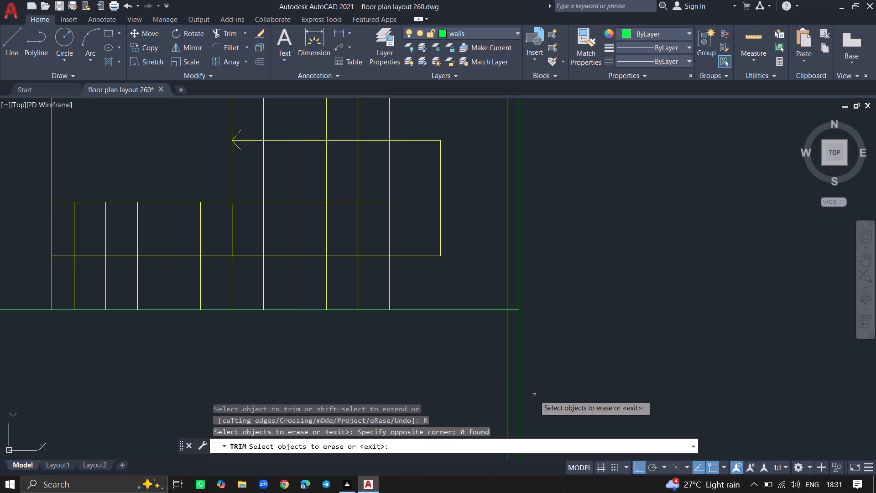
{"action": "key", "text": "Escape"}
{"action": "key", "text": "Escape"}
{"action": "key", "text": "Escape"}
Delete the short closing line across the right exterior wall at its junction with the bottom wall.
{"action": "scroll", "coordinate": [534, 395], "scroll_direction": "down", "scroll_amount": 12, "text": "ctrl"}
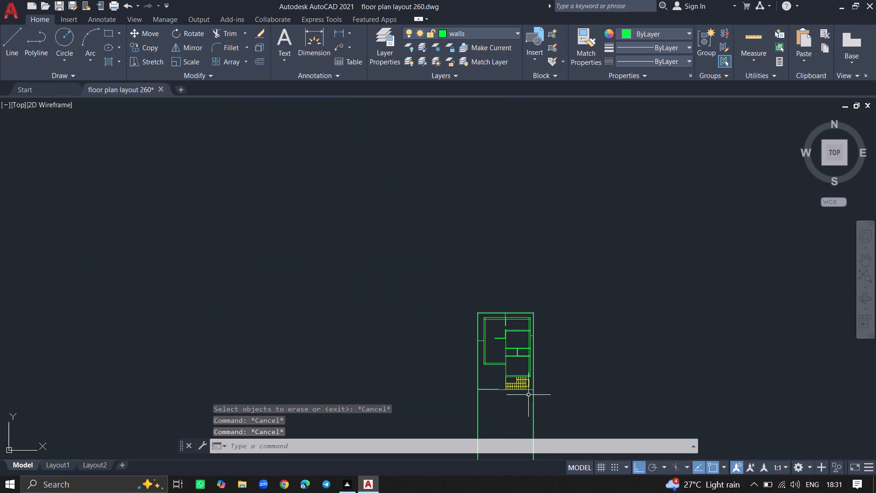
{"action": "scroll", "coordinate": [516, 411], "scroll_direction": "up", "scroll_amount": 9, "text": "ctrl"}
{"action": "scroll", "coordinate": [516, 411], "scroll_direction": "down", "scroll_amount": 6, "text": "ctrl"}
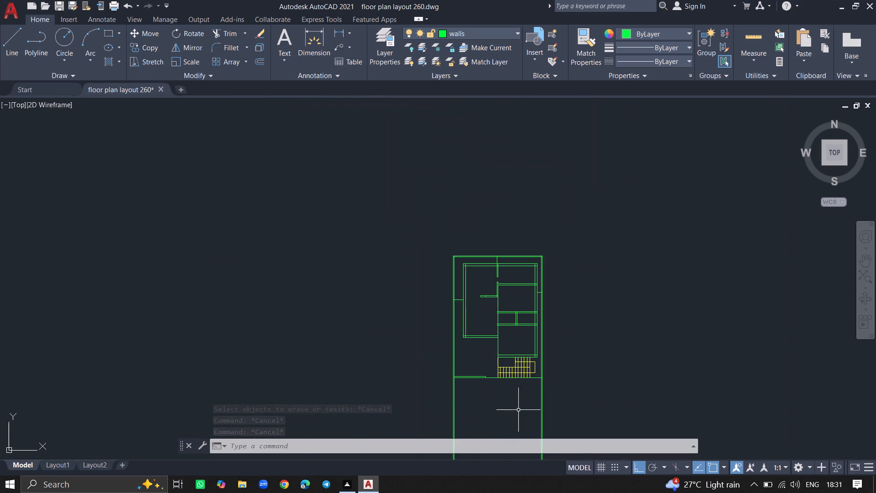
{"action": "scroll", "coordinate": [550, 378], "scroll_direction": "up", "scroll_amount": 5, "text": "ctrl"}
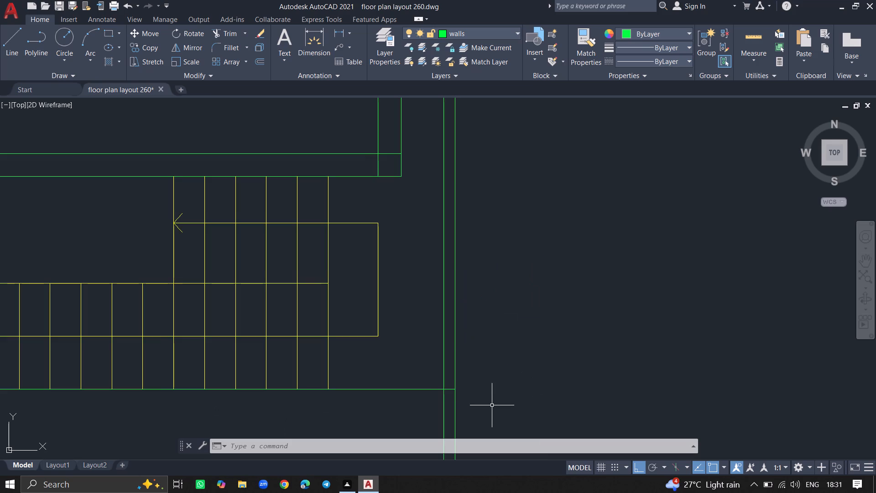
{"action": "left_click", "coordinate": [448, 389]}
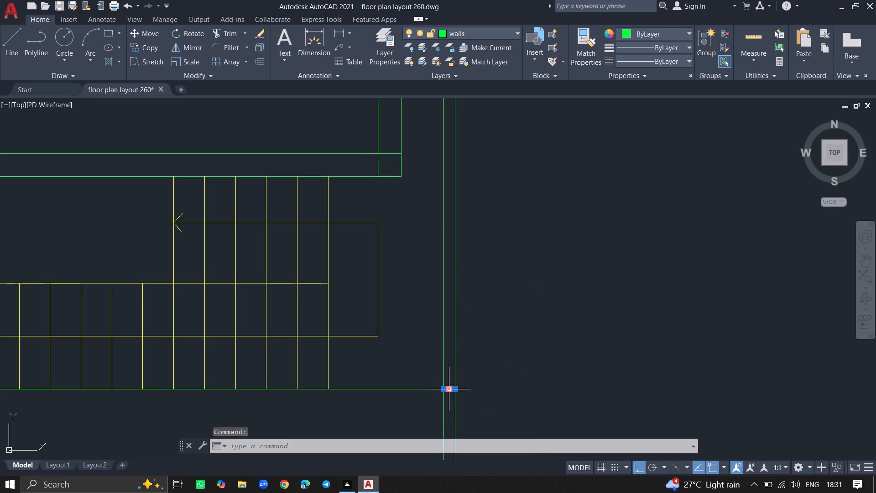
{"action": "key", "text": "Delete"}
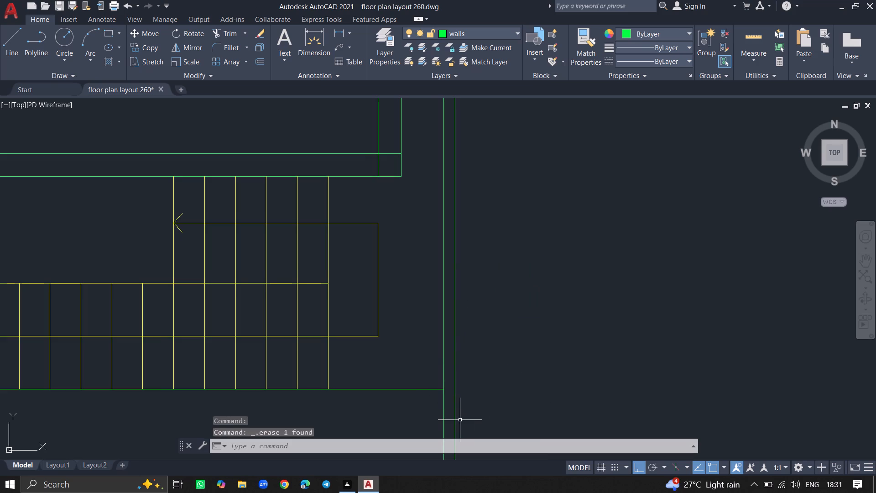
Trim the left exterior wall's inner line below the bottom wall.
{"action": "type", "text": "TR"}
{"action": "key", "text": "Return"}
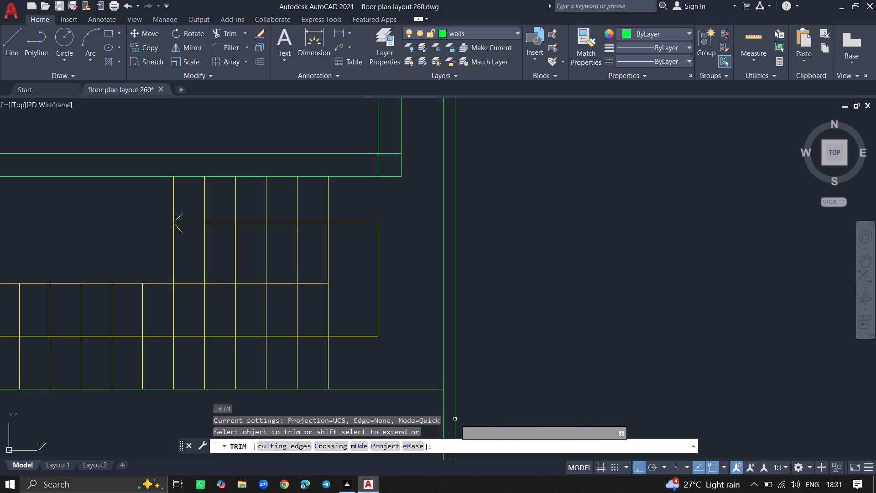
{"action": "scroll", "coordinate": [456, 419], "scroll_direction": "down", "scroll_amount": 5, "text": "ctrl"}
{"action": "scroll", "coordinate": [422, 321], "scroll_direction": "down", "scroll_amount": 3, "text": "ctrl"}
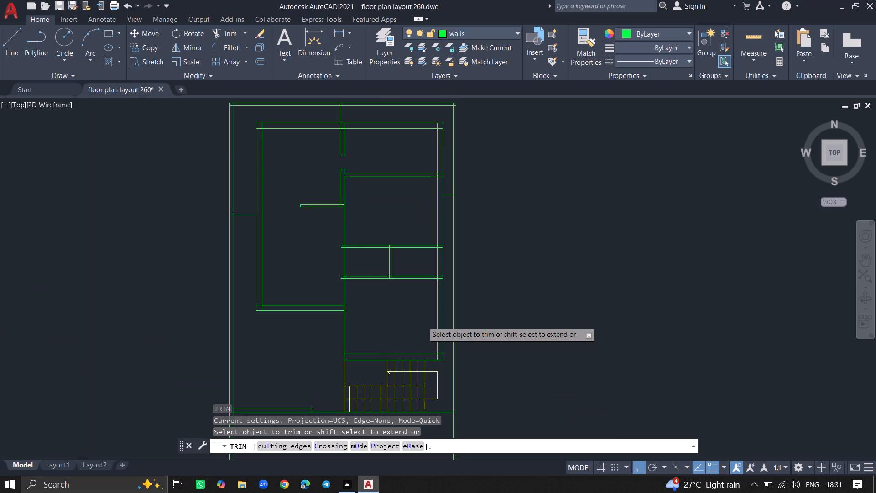
{"action": "scroll", "coordinate": [422, 321], "scroll_direction": "down", "scroll_amount": 3, "text": "ctrl"}
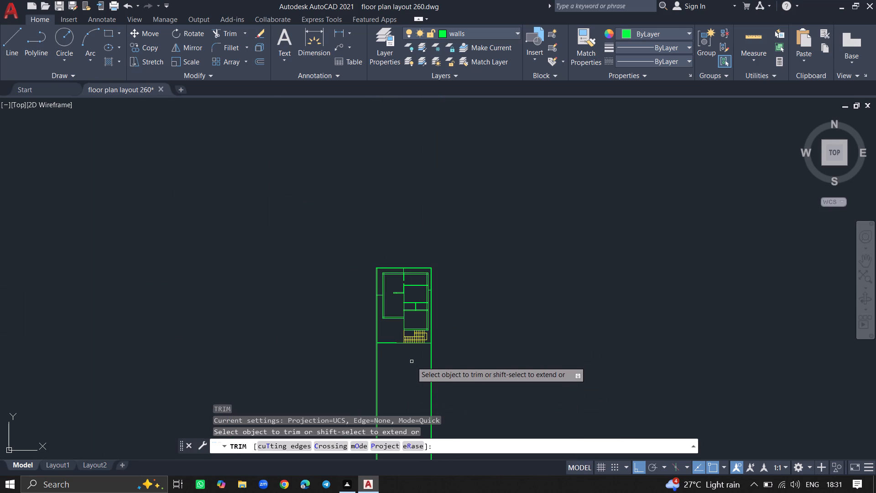
{"action": "scroll", "coordinate": [412, 364], "scroll_direction": "up", "scroll_amount": 7, "text": "ctrl"}
{"action": "scroll", "coordinate": [435, 341], "scroll_direction": "down", "scroll_amount": 3, "text": "ctrl"}
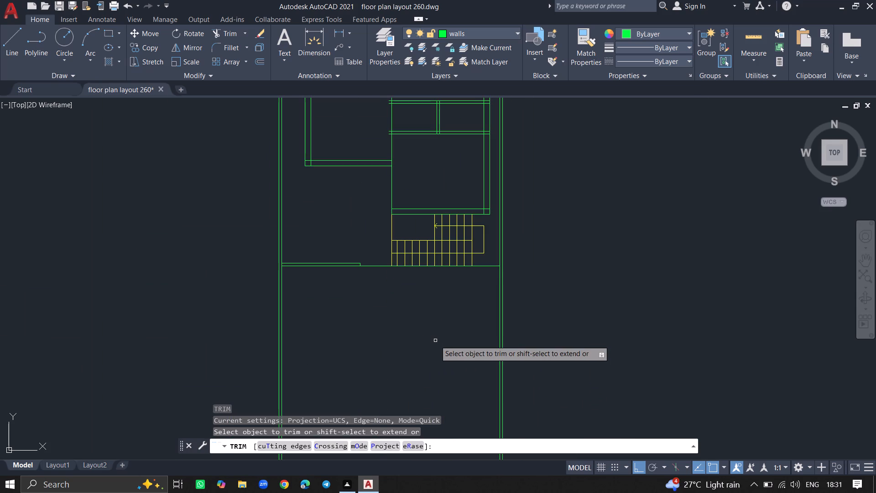
{"action": "left_click", "coordinate": [282, 334]}
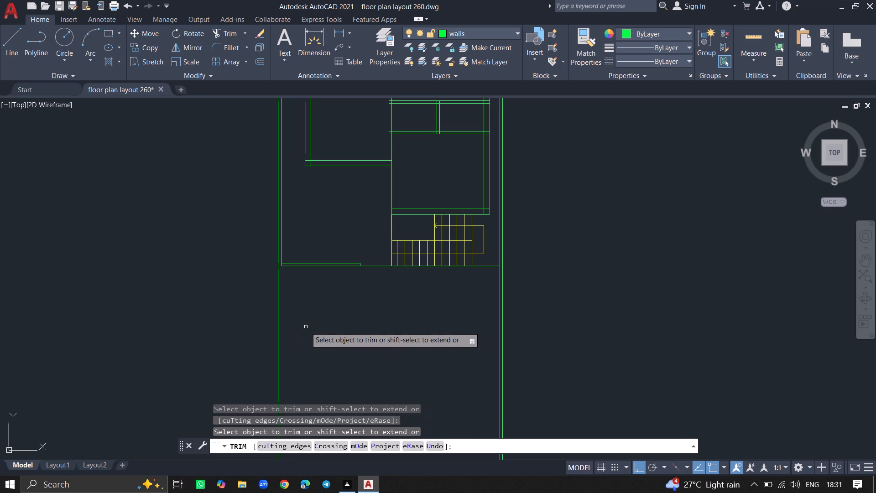
{"action": "key", "text": "Escape"}
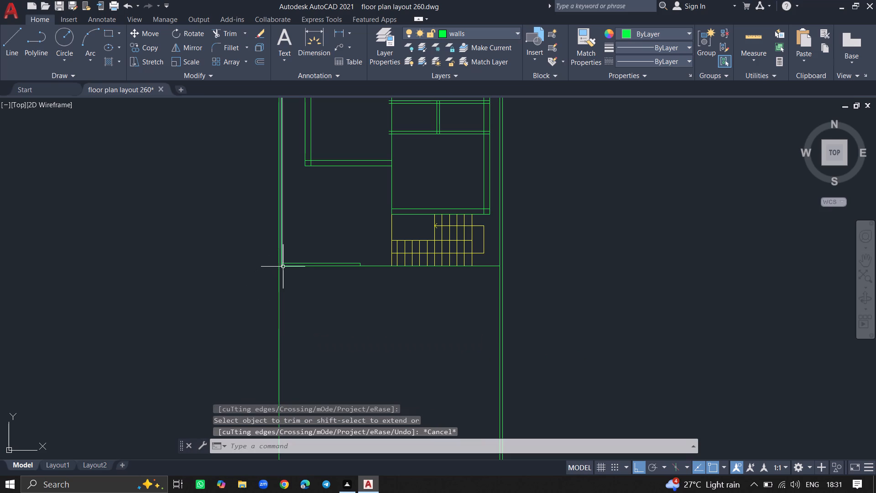
Trim the left exterior wall's inner line between the two lines of the bottom wall.
{"action": "scroll", "coordinate": [283, 267], "scroll_direction": "up", "scroll_amount": 4, "text": "ctrl"}
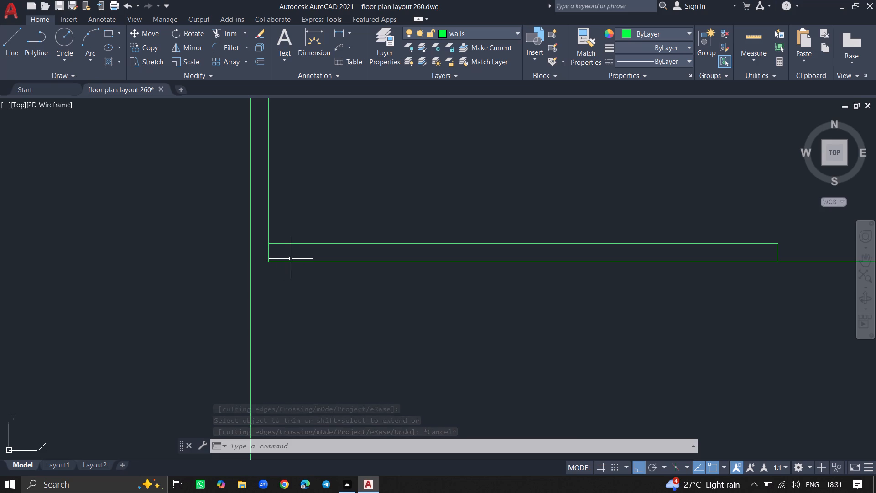
{"action": "type", "text": "TR"}
{"action": "key", "text": "Return"}
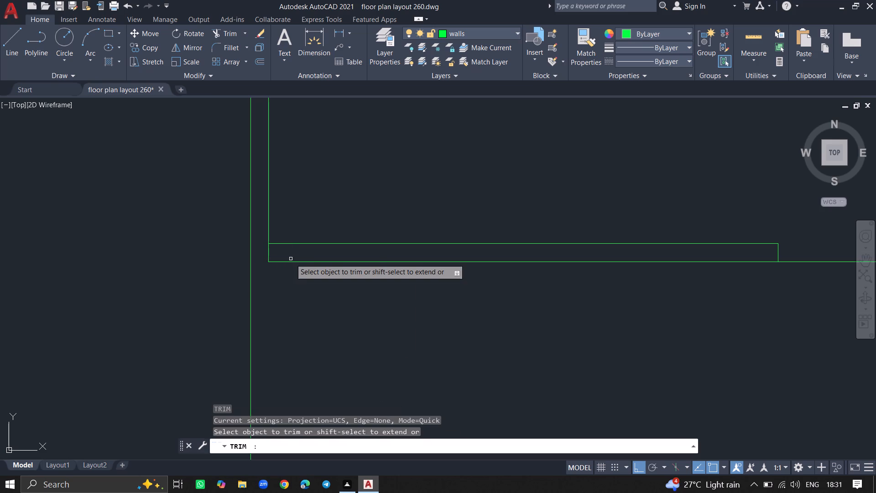
{"action": "left_click", "coordinate": [269, 252]}
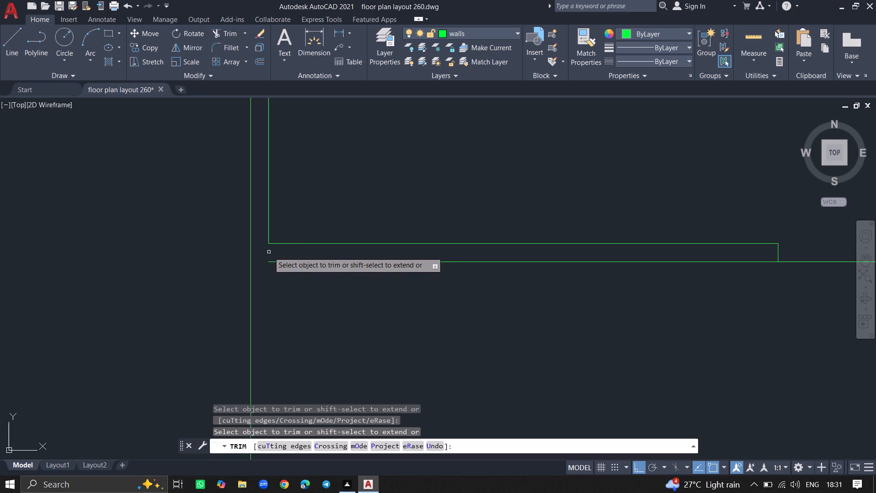
{"action": "key", "text": "Return"}
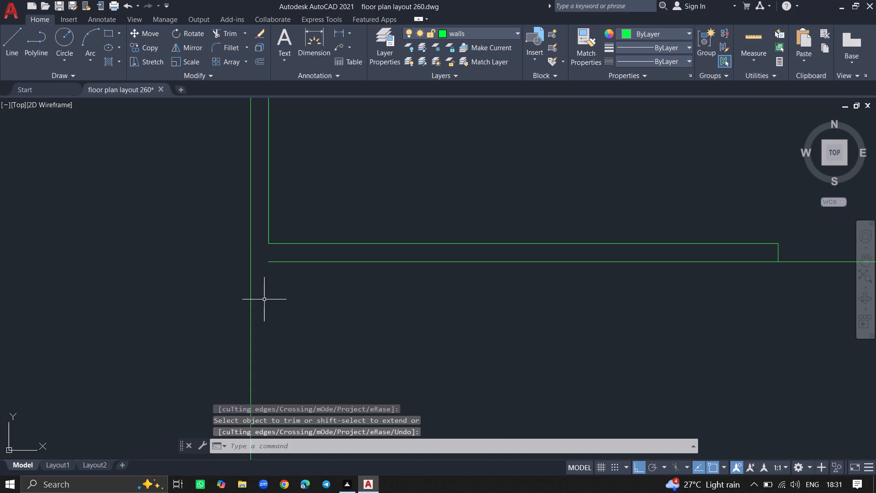
Extend the bottom exterior wall's outer line to meet the left exterior wall's outer line.
{"action": "type", "text": "EX"}
{"action": "key", "text": "Return"}
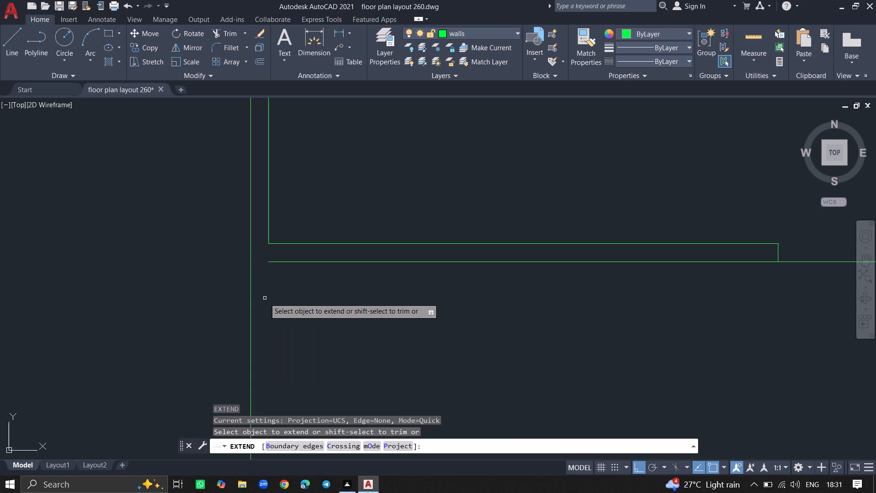
{"action": "left_click", "coordinate": [291, 263]}
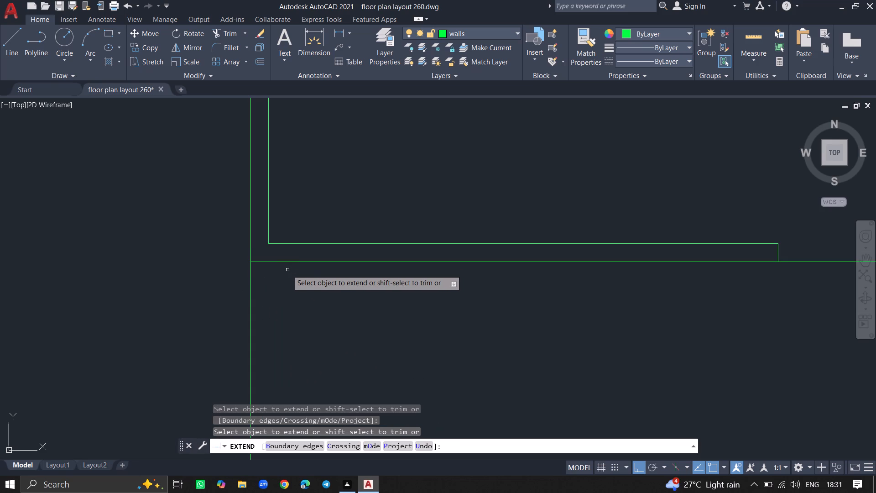
{"action": "key", "text": "Escape"}
Trim the left exterior wall's outer line below the bottom wall.
{"action": "type", "text": "TR"}
{"action": "key", "text": "Return"}
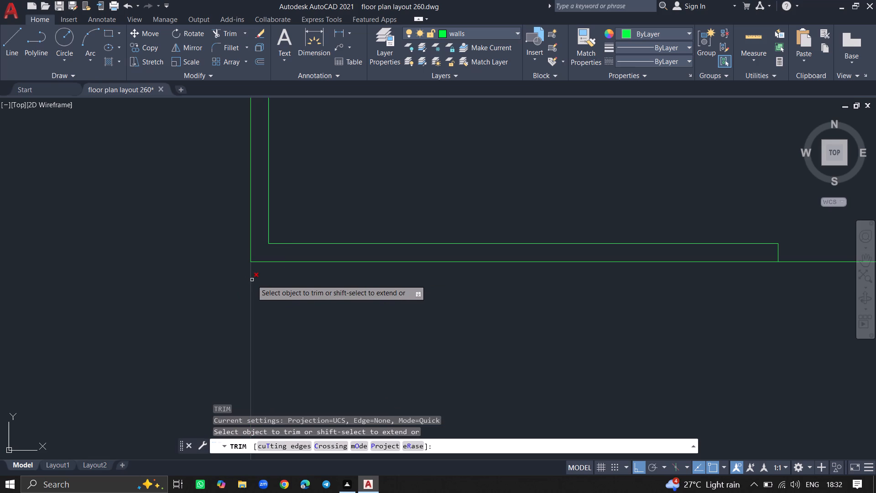
{"action": "left_click", "coordinate": [252, 280]}
{"action": "key", "text": "Return"}
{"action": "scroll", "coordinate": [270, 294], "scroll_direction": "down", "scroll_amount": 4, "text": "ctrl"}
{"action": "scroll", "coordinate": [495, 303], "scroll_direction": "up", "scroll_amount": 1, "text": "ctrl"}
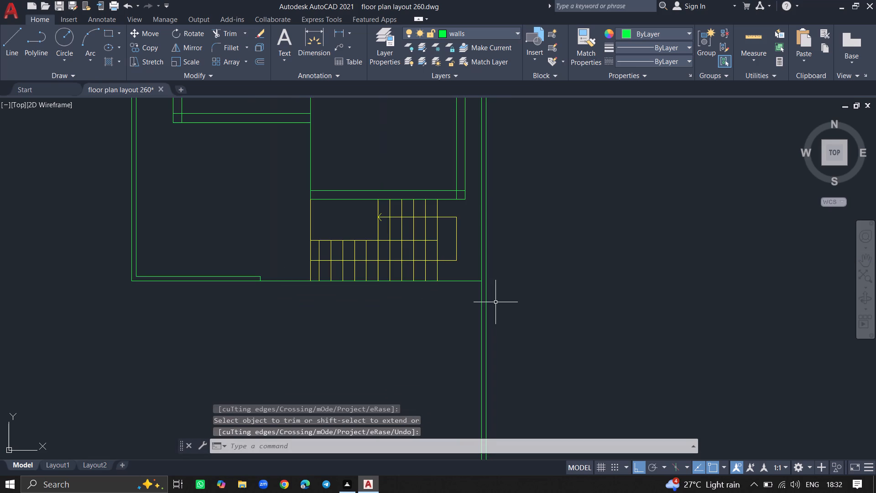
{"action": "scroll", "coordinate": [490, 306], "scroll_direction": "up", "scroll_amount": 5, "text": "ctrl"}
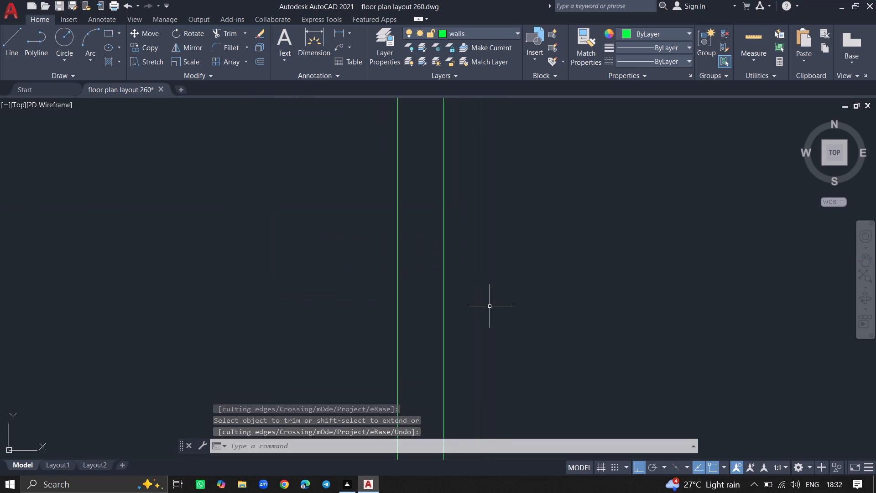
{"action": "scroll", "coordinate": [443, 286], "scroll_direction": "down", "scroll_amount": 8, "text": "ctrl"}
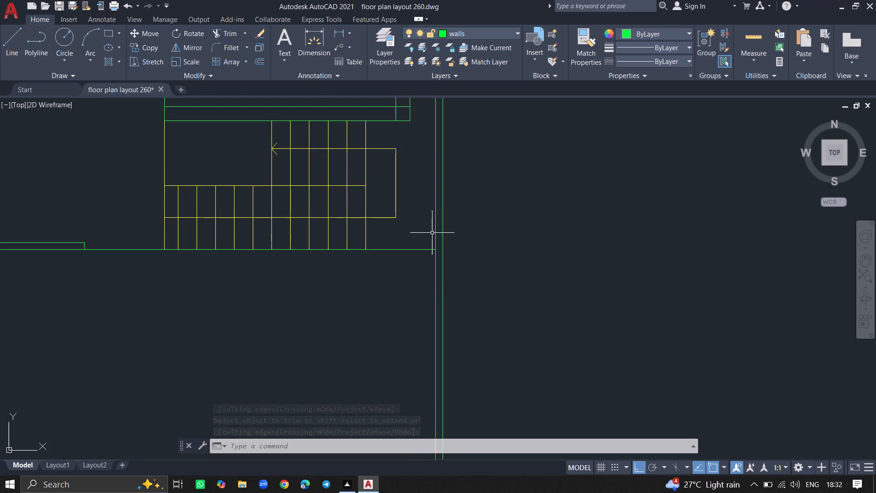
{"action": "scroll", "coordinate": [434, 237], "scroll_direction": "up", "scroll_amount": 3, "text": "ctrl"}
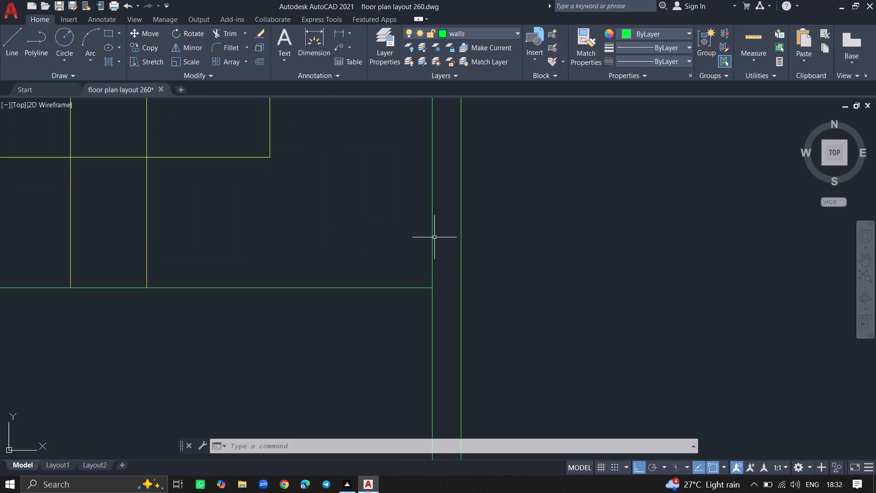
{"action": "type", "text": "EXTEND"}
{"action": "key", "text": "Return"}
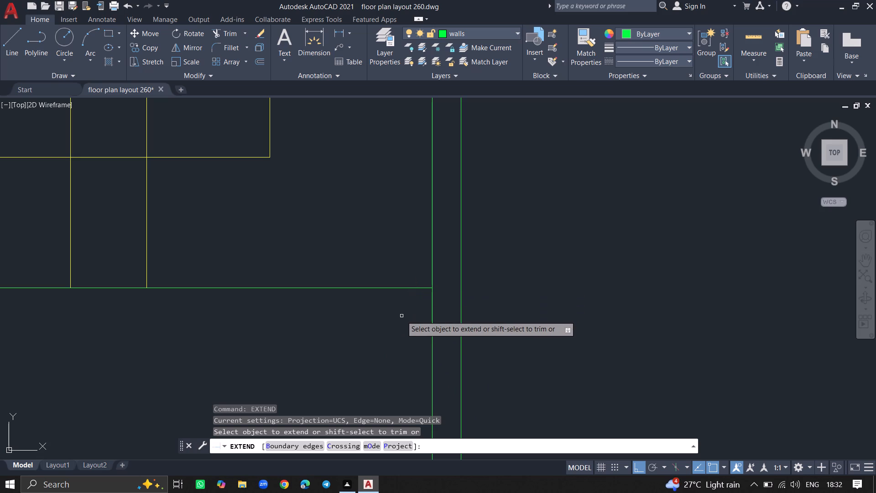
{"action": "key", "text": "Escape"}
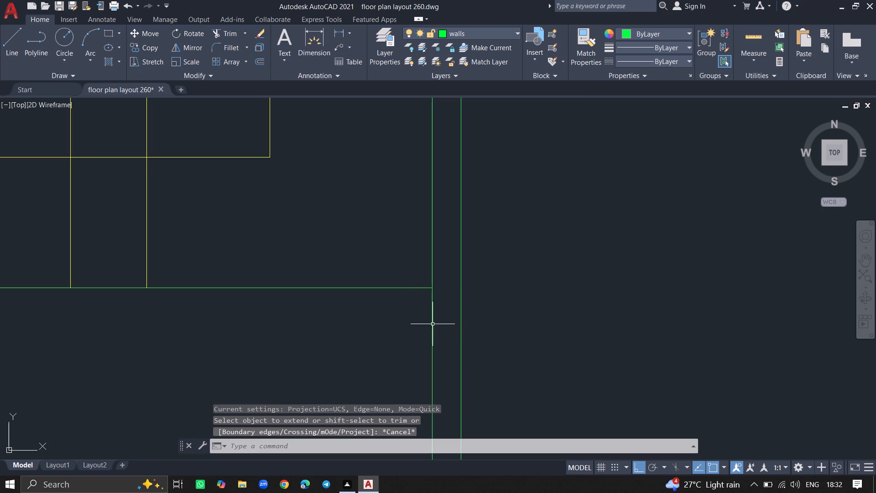
Delete the inner vertical line of the right exterior wall beside the stairs.
{"action": "left_click", "coordinate": [431, 325]}
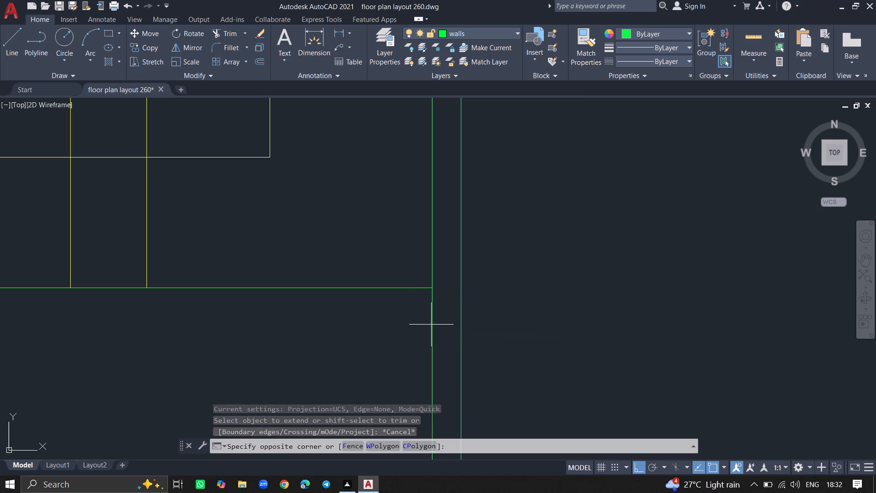
{"action": "left_click", "coordinate": [435, 325]}
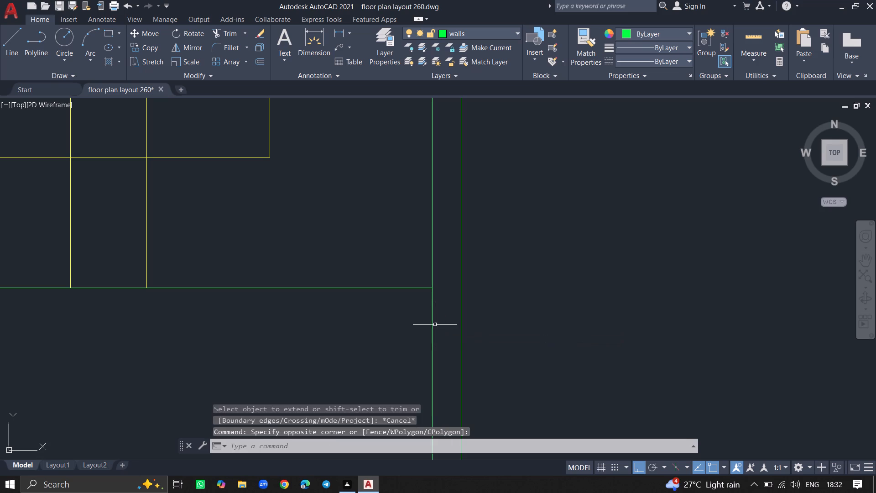
{"action": "left_click", "coordinate": [415, 335]}
{"action": "left_click", "coordinate": [465, 330]}
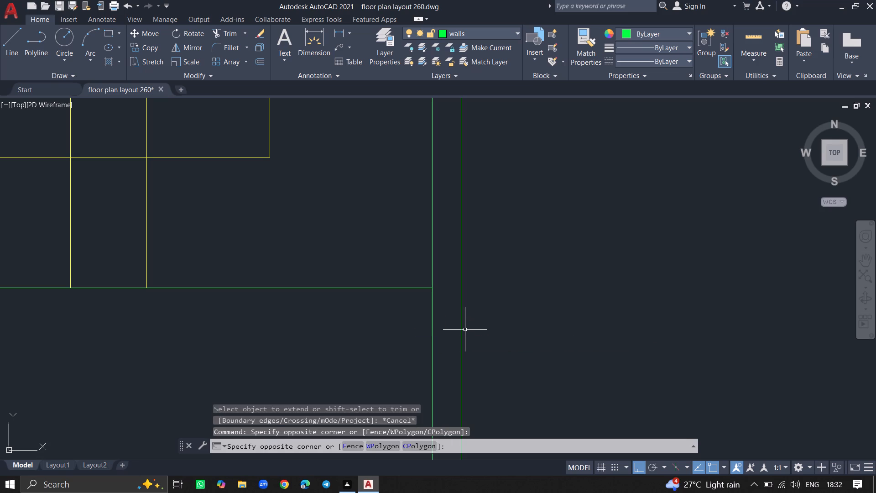
{"action": "left_click", "coordinate": [442, 320]}
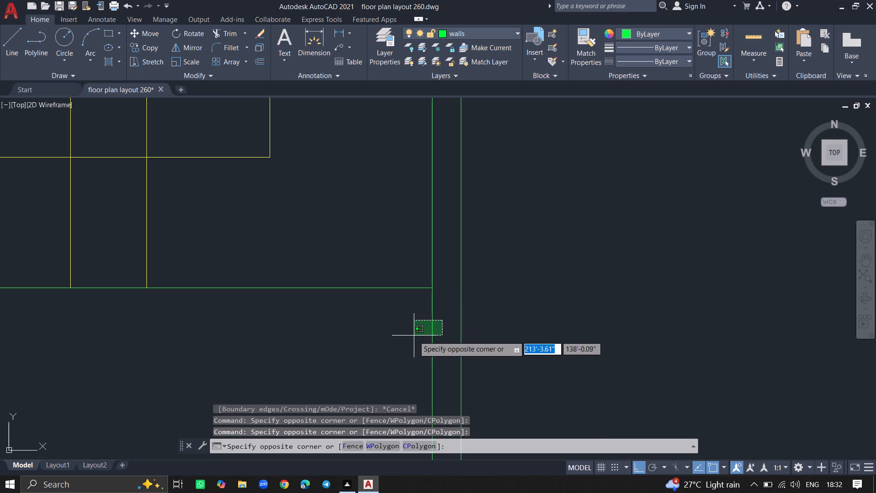
{"action": "left_click", "coordinate": [412, 337]}
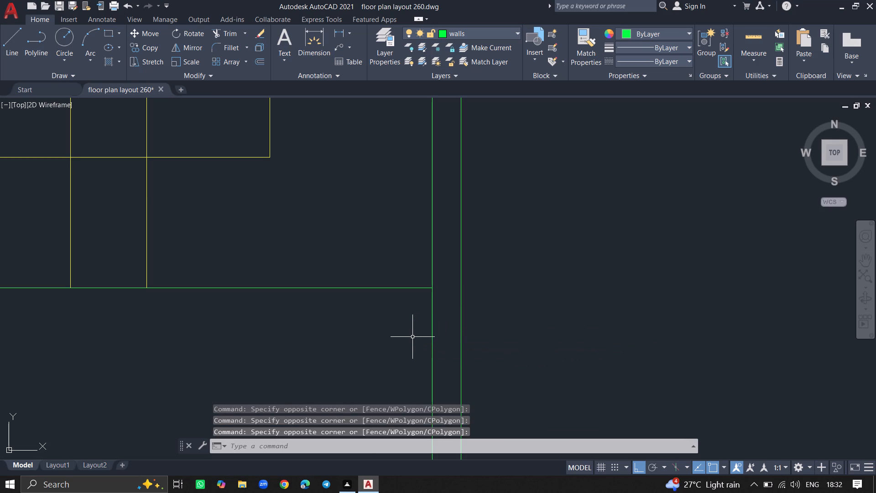
{"action": "scroll", "coordinate": [412, 337], "scroll_direction": "down", "scroll_amount": 3, "text": "ctrl"}
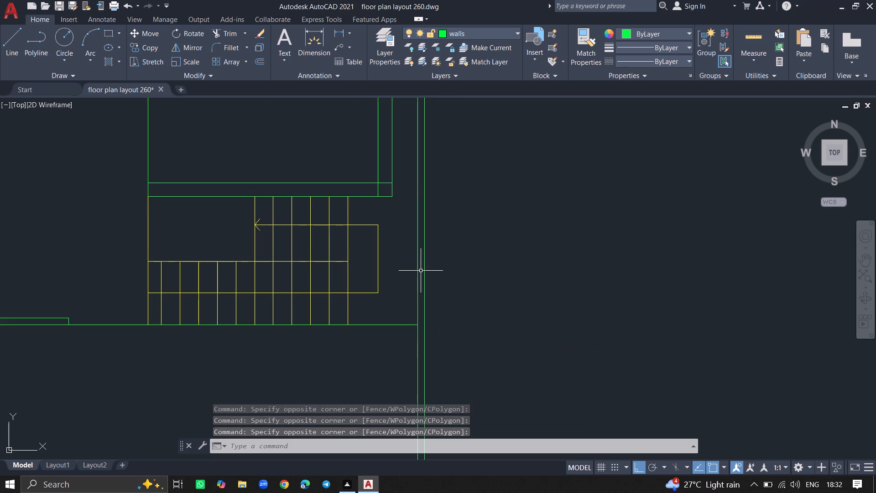
{"action": "left_click", "coordinate": [418, 272]}
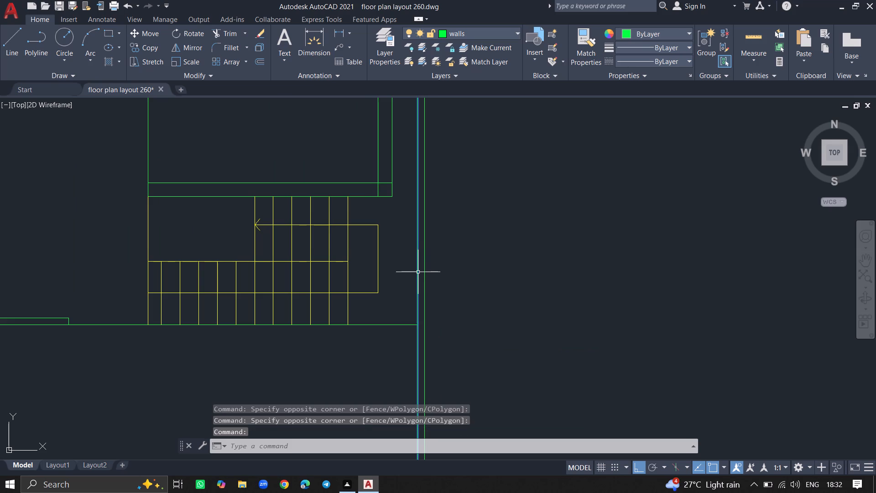
{"action": "key", "text": "Delete"}
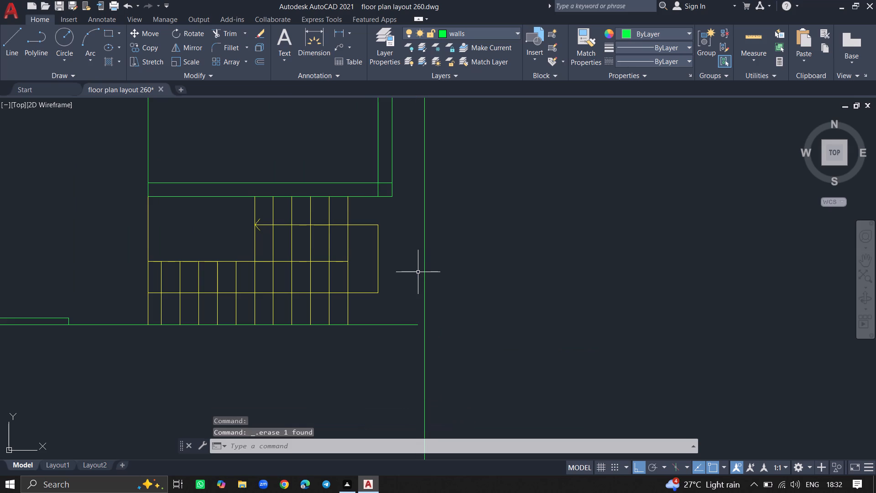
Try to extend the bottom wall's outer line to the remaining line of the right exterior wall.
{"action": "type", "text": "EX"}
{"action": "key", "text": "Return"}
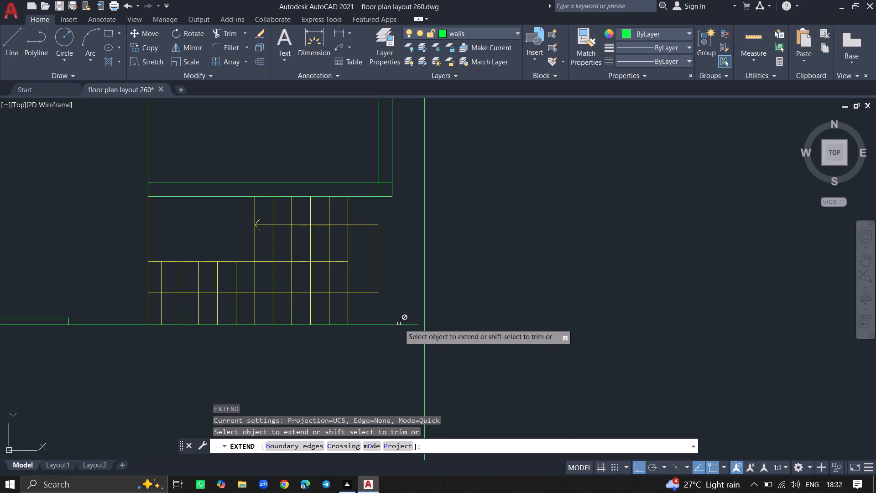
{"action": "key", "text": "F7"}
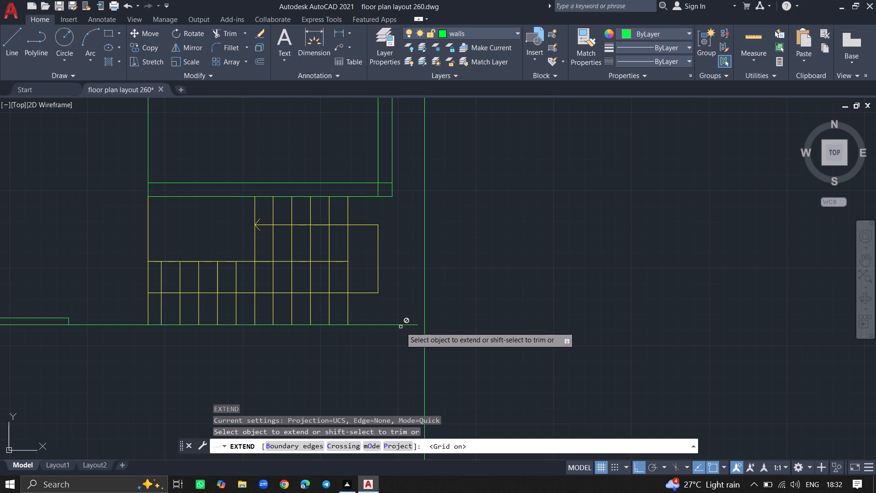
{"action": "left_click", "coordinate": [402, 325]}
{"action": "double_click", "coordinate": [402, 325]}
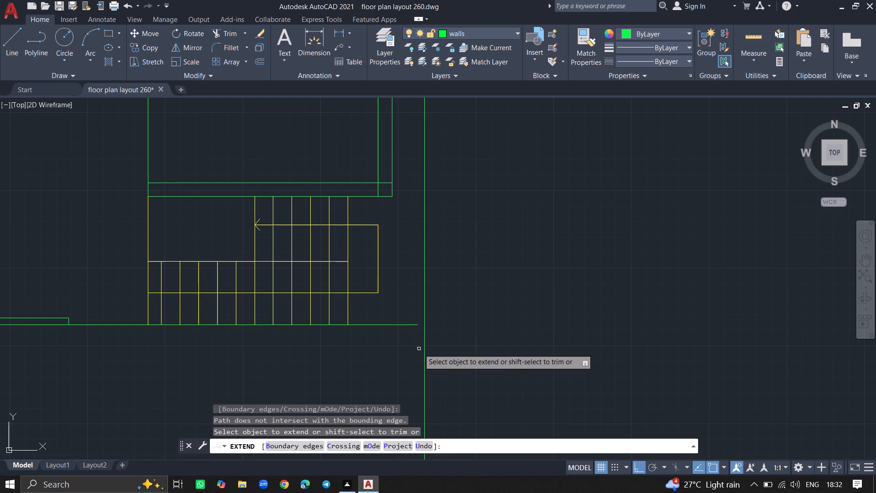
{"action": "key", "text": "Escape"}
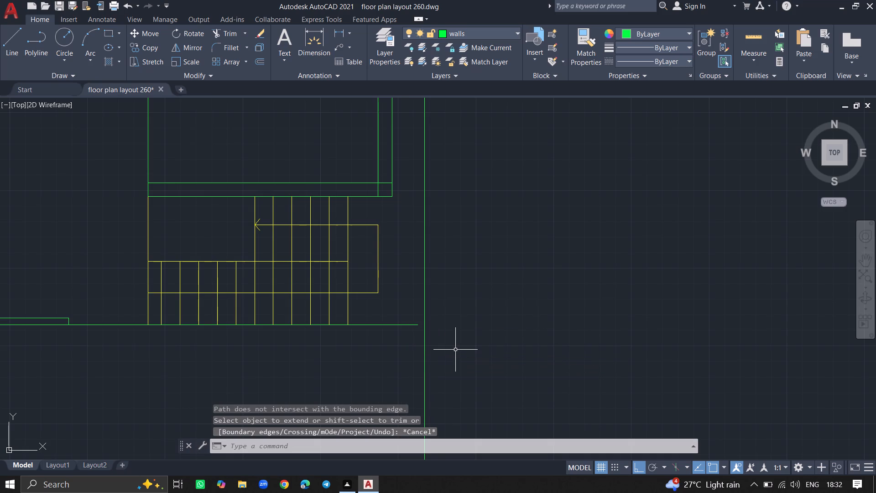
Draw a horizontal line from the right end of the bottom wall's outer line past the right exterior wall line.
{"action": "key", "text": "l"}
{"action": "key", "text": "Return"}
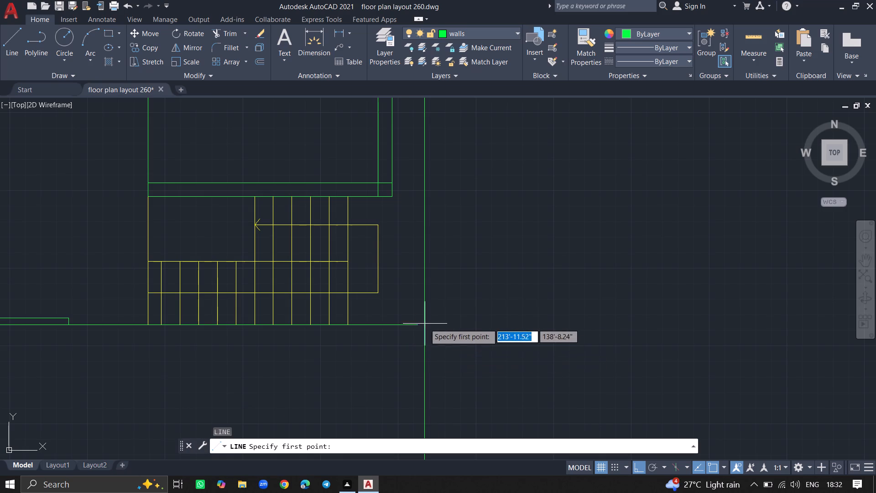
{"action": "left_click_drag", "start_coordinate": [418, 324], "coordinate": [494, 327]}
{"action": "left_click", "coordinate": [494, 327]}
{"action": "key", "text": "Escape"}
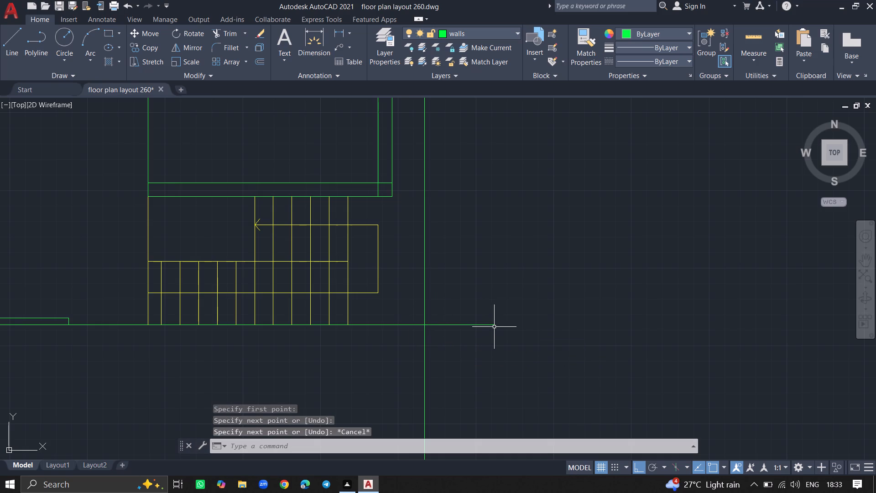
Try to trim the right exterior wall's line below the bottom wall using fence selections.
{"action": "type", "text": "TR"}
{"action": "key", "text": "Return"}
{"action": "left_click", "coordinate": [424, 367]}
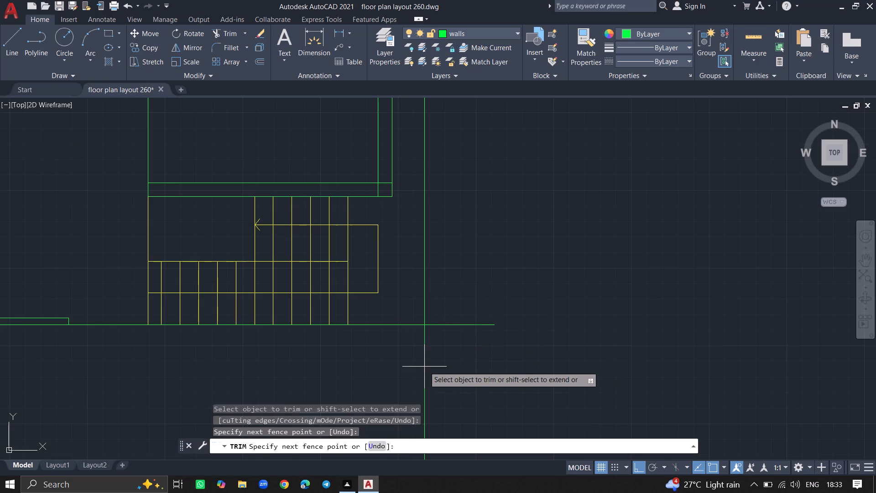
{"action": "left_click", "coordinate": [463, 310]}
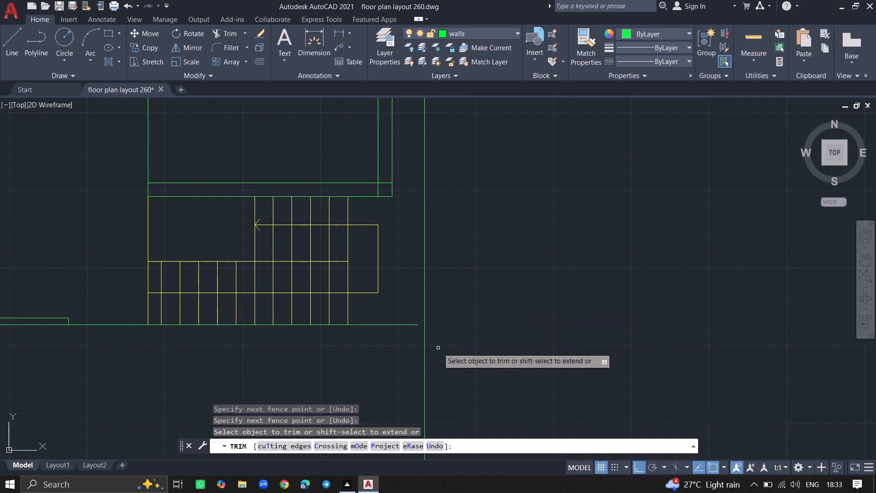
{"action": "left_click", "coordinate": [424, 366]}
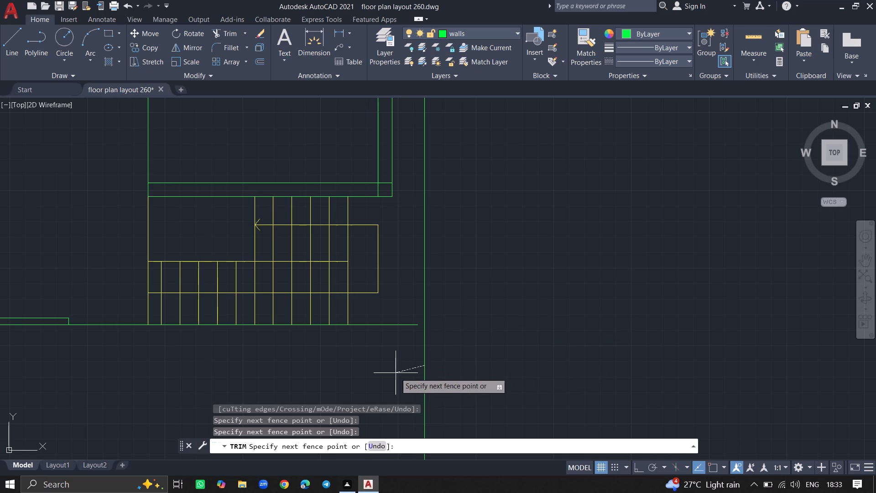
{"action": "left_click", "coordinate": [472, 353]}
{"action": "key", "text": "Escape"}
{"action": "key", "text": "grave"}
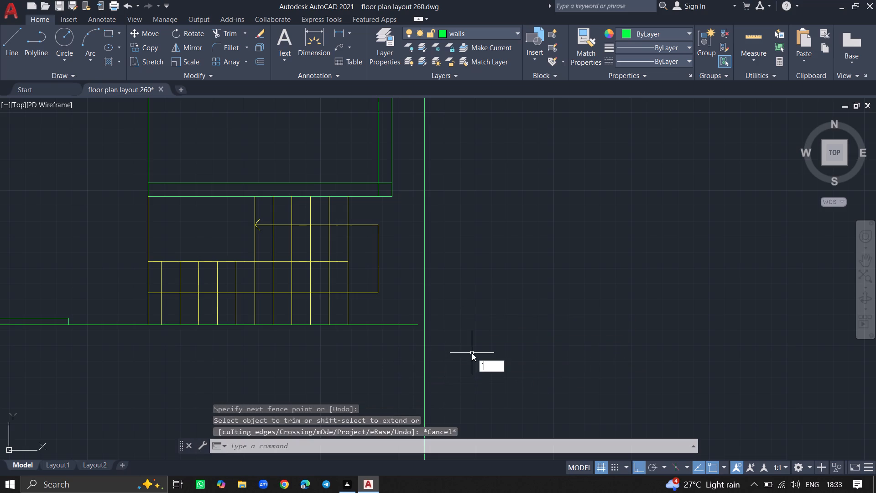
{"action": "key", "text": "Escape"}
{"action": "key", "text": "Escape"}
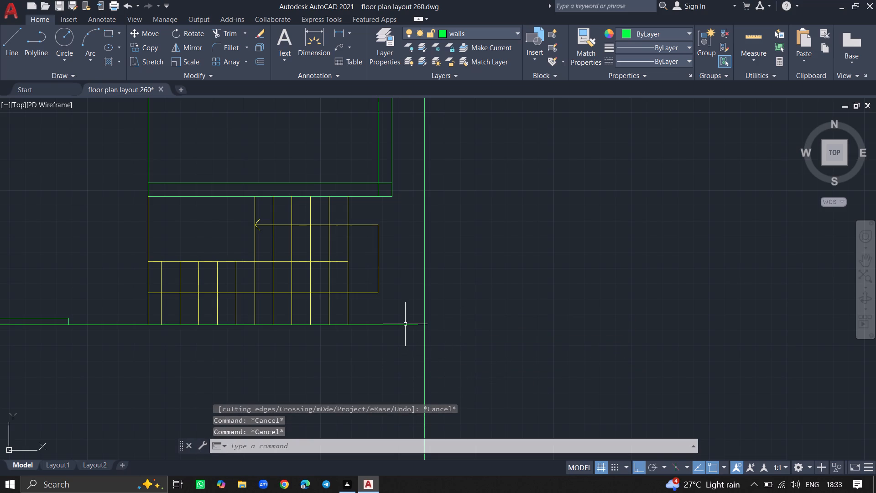
Delete the bottom exterior wall's outer line running below the stairs.
{"action": "left_click", "coordinate": [404, 325]}
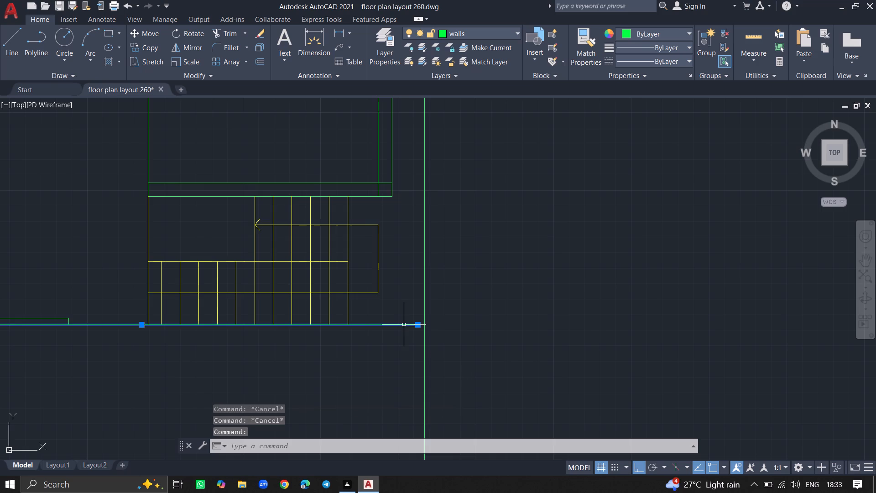
{"action": "scroll", "coordinate": [403, 332], "scroll_direction": "down", "scroll_amount": 4, "text": "ctrl"}
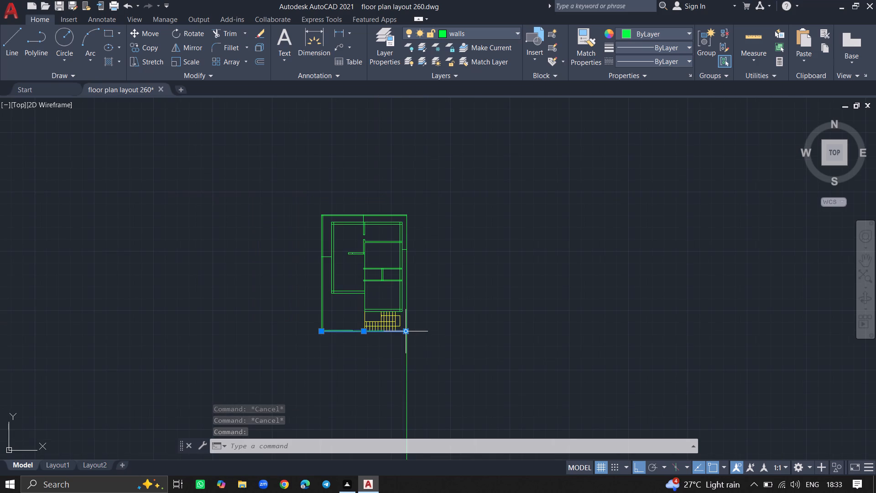
{"action": "scroll", "coordinate": [337, 350], "scroll_direction": "up", "scroll_amount": 7, "text": "ctrl"}
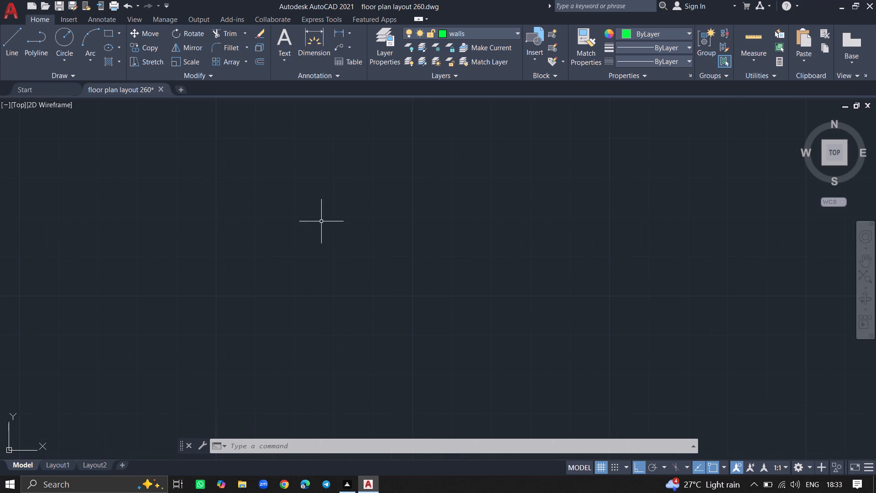
{"action": "scroll", "coordinate": [321, 221], "scroll_direction": "down", "scroll_amount": 4, "text": "ctrl"}
{"action": "scroll", "coordinate": [317, 188], "scroll_direction": "up", "scroll_amount": 3, "text": "ctrl"}
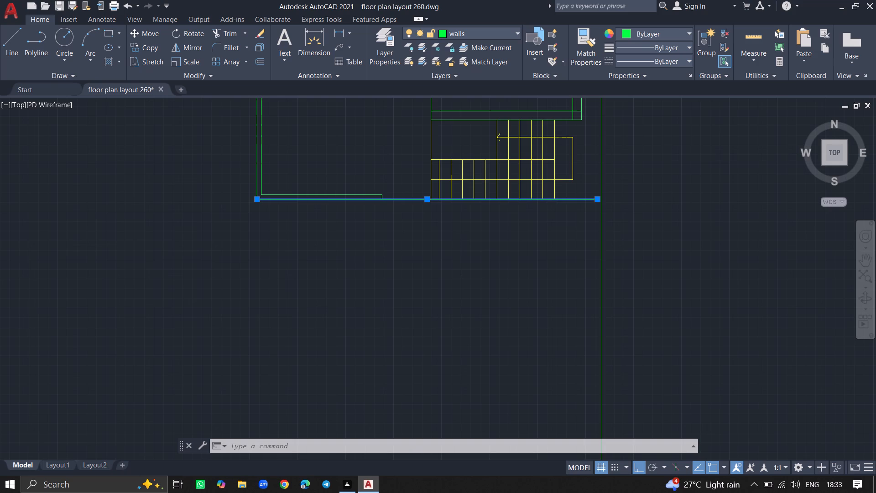
{"action": "key", "text": "Delete"}
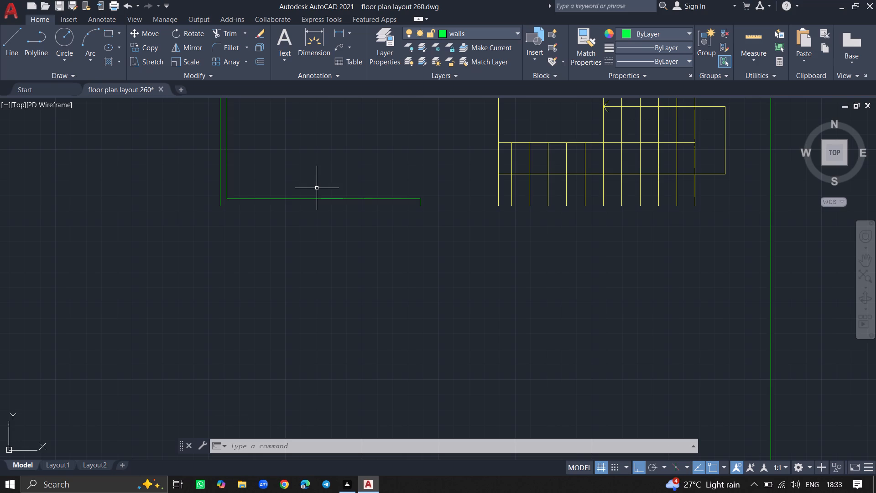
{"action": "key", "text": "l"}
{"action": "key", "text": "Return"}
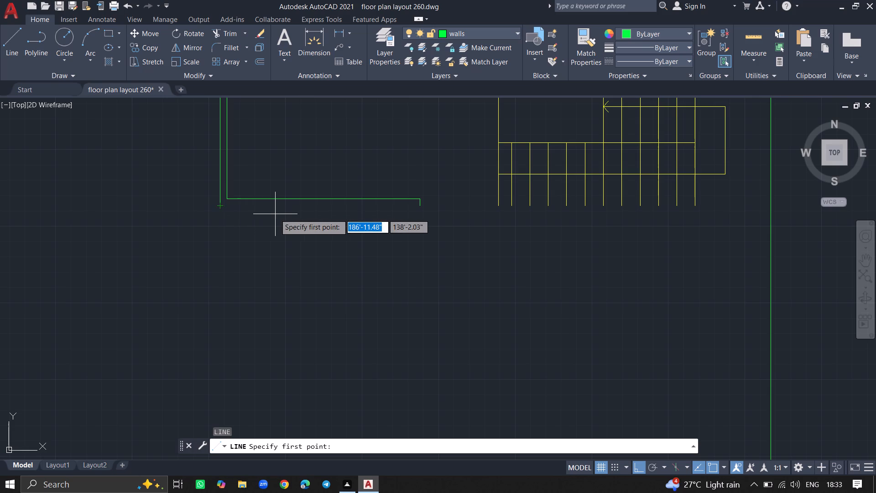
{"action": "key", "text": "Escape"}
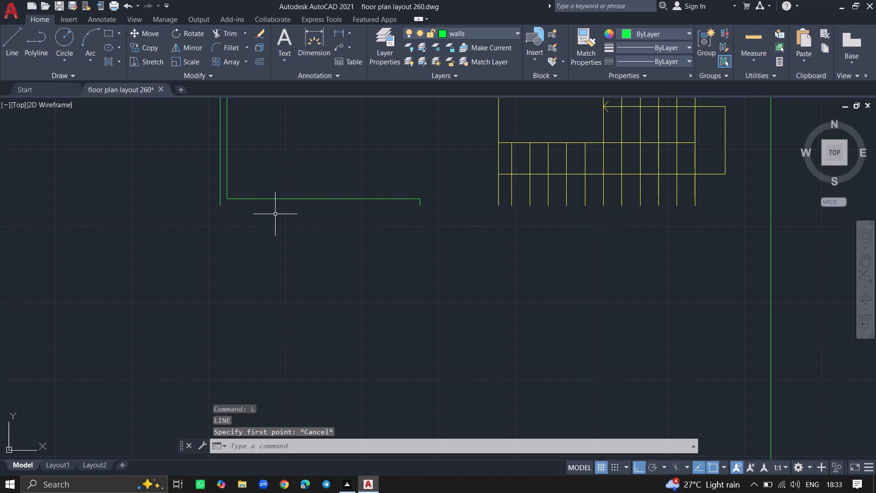
Offset the inner line of the bottom wall, in the room beside the stairs, 4.5" downward.
{"action": "type", "text": "OFF"}
{"action": "key", "text": "Return"}
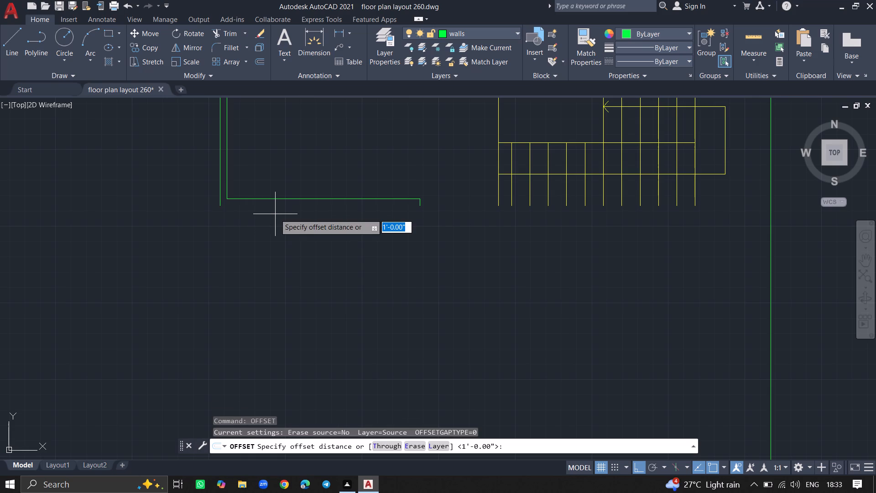
{"action": "type", "text": "4.5"}
{"action": "key", "text": "shift+quotedbl"}
{"action": "key", "text": "Return"}
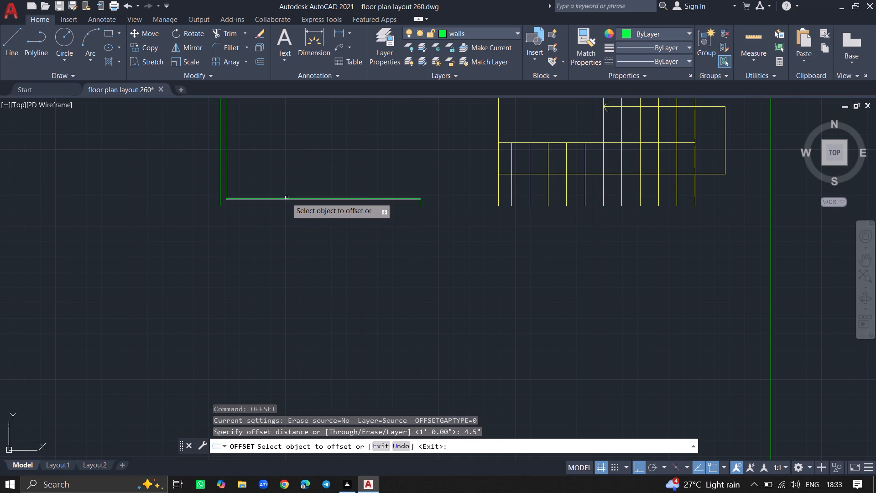
{"action": "left_click", "coordinate": [287, 198]}
{"action": "left_click", "coordinate": [287, 215]}
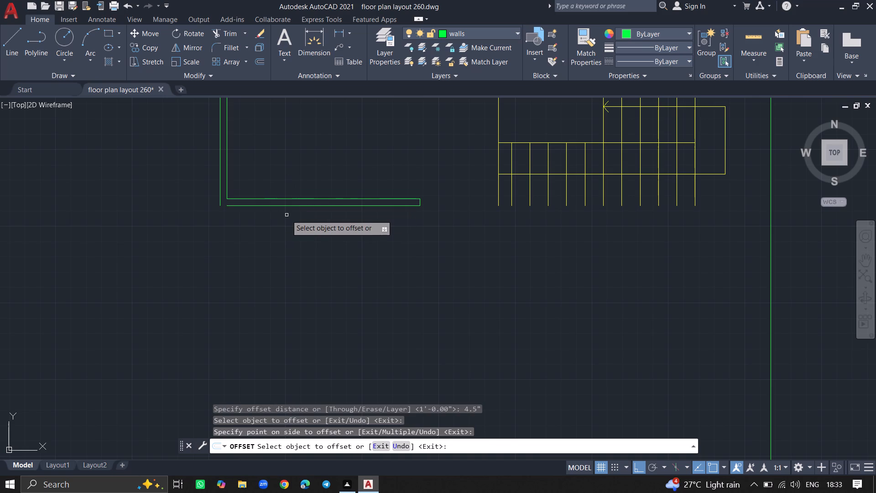
{"action": "key", "text": "Escape"}
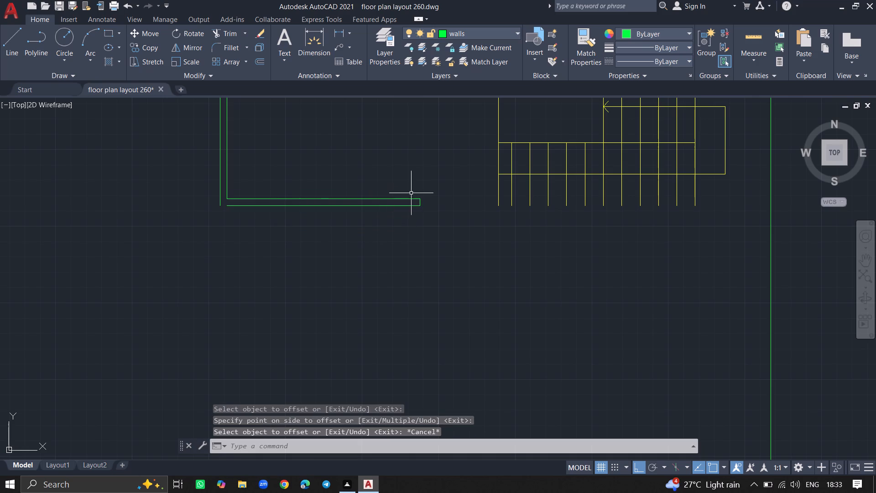
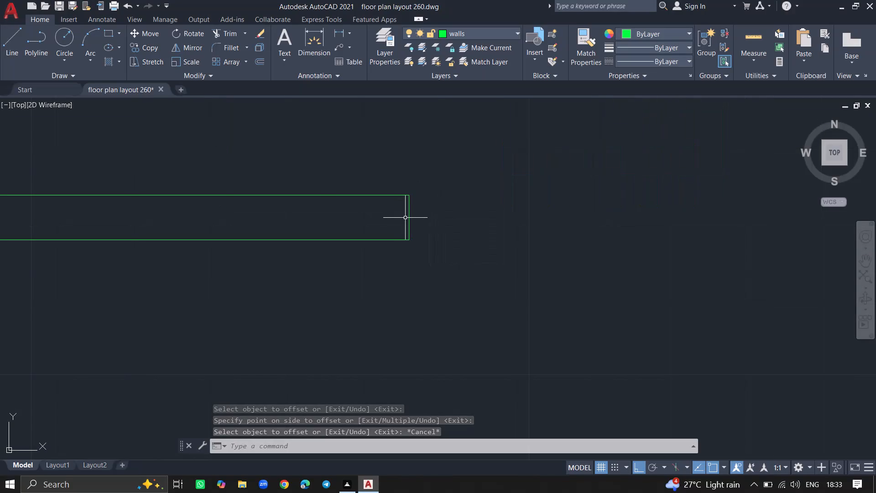
Delete the short vertical line closing the right end of the bottom boundary wall.
{"action": "left_click", "coordinate": [410, 217]}
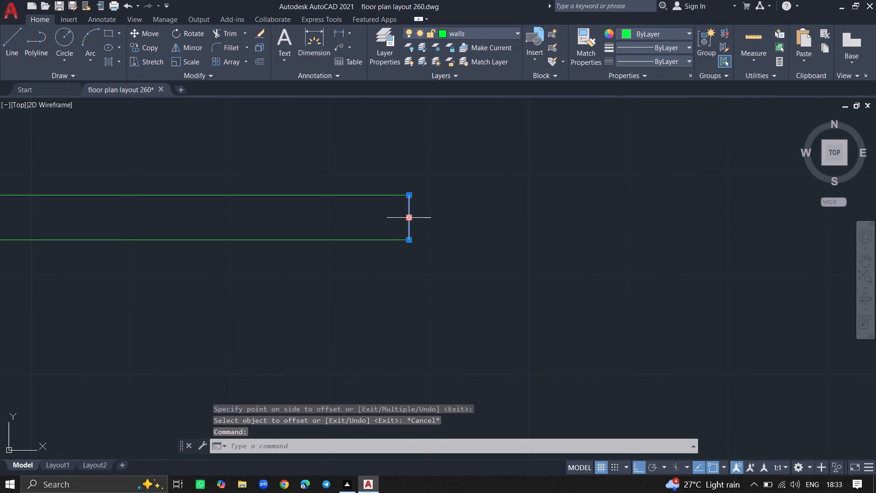
{"action": "key", "text": "Delete"}
Extend the outer line of the bottom boundary wall leftward to meet the left wall's outer line at the corner.
{"action": "scroll", "coordinate": [410, 217], "scroll_direction": "down", "scroll_amount": 5, "text": "ctrl"}
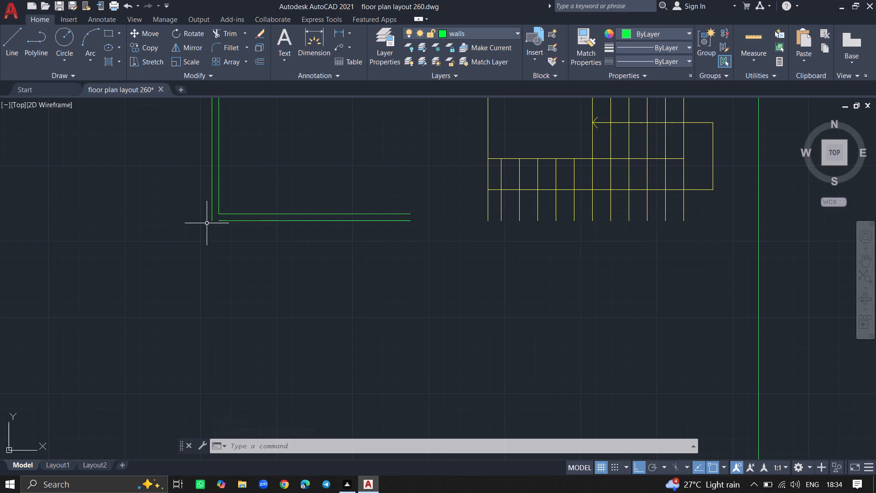
{"action": "type", "text": "EX"}
{"action": "key", "text": "Return"}
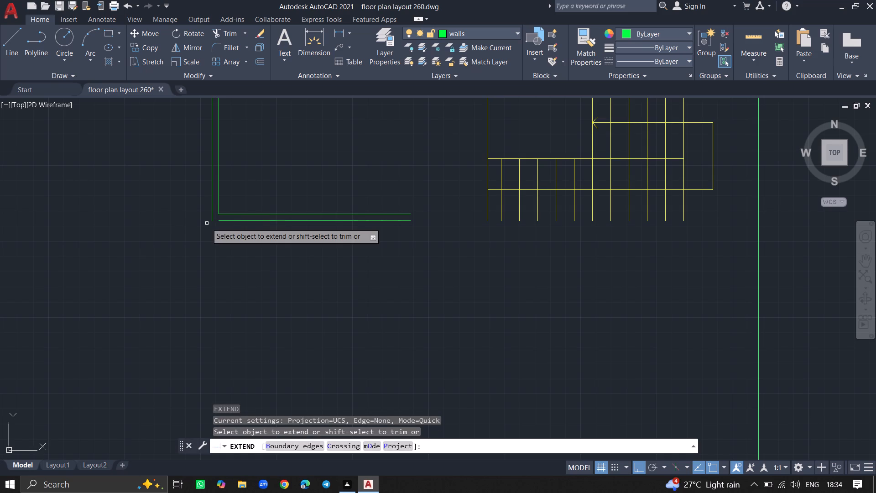
{"action": "left_click", "coordinate": [223, 221]}
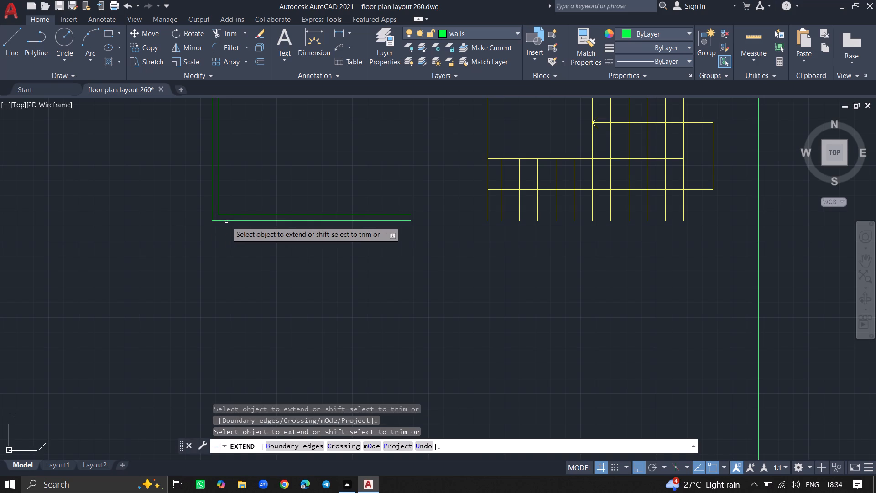
Extend the bottom wall's outer line rightward across the stair tread lines up to the last tread.
{"action": "left_click", "coordinate": [391, 220]}
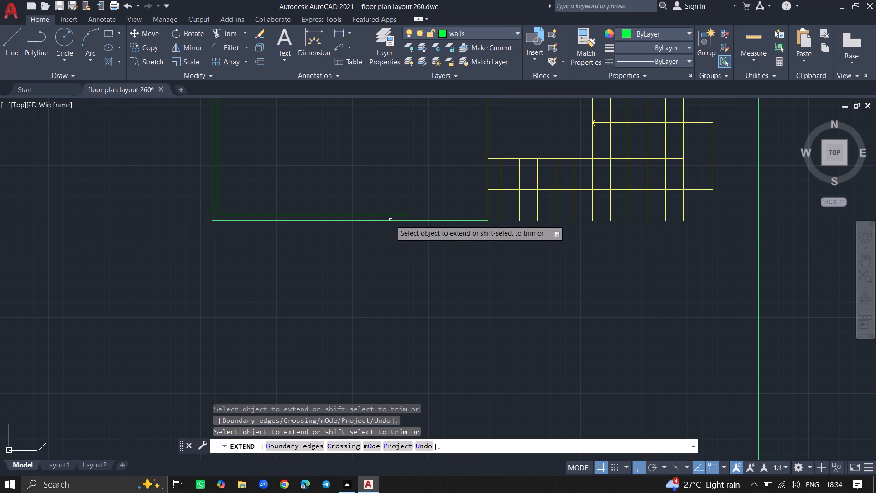
{"action": "left_click", "coordinate": [451, 220]}
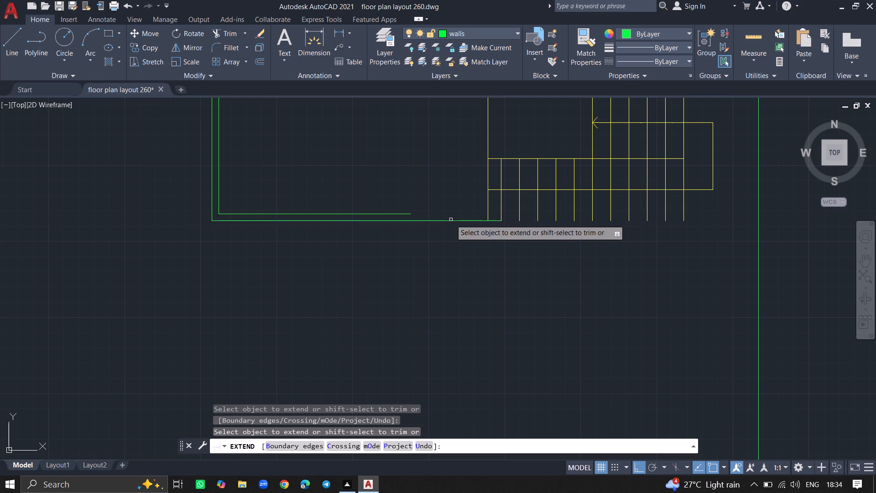
{"action": "left_click", "coordinate": [496, 222]}
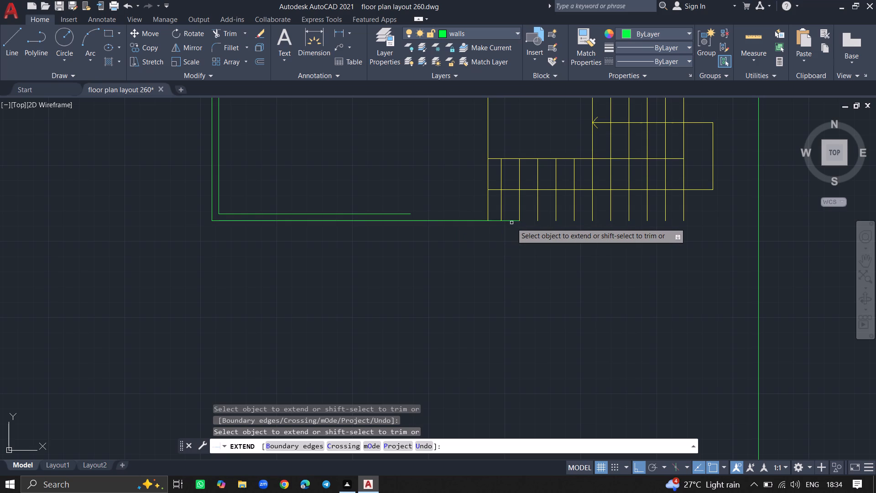
{"action": "left_click", "coordinate": [511, 222]}
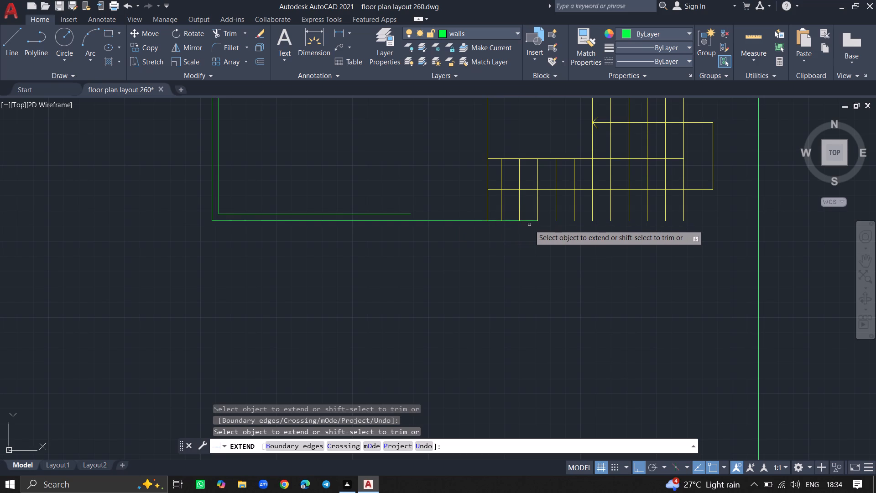
{"action": "left_click", "coordinate": [529, 221]}
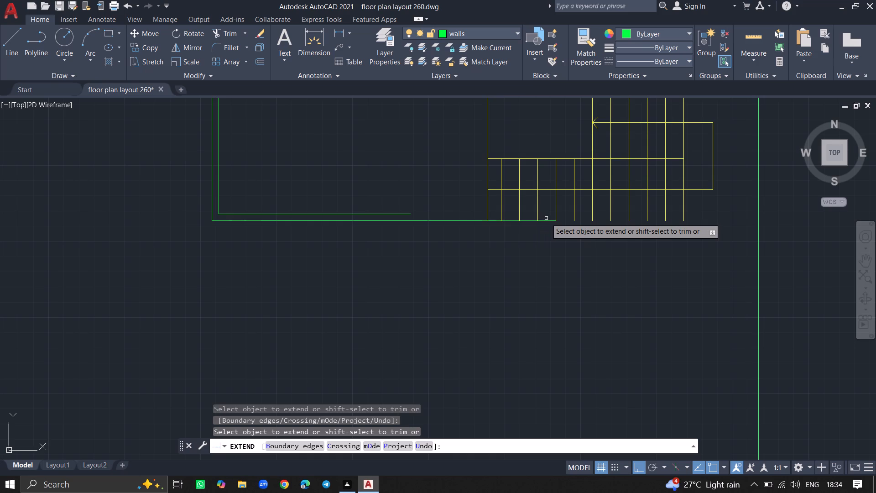
{"action": "left_click", "coordinate": [547, 220]}
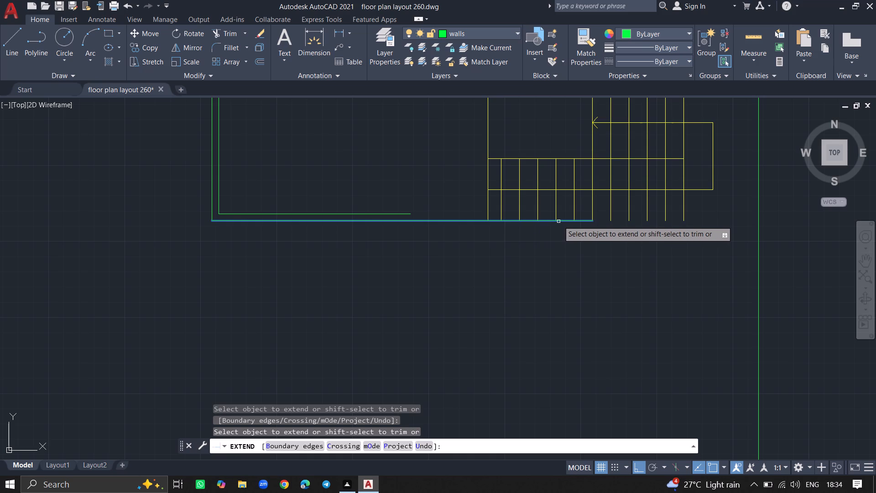
{"action": "left_click", "coordinate": [559, 221]}
{"action": "left_click", "coordinate": [578, 219]}
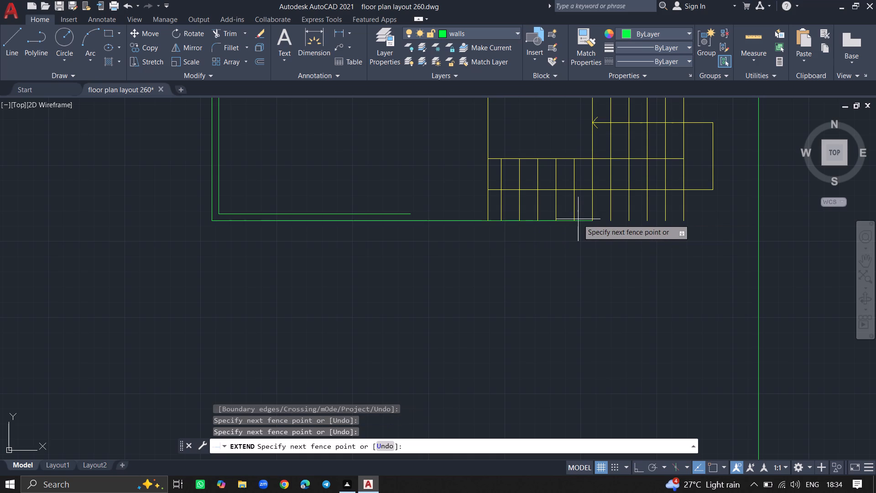
{"action": "left_click", "coordinate": [581, 227]}
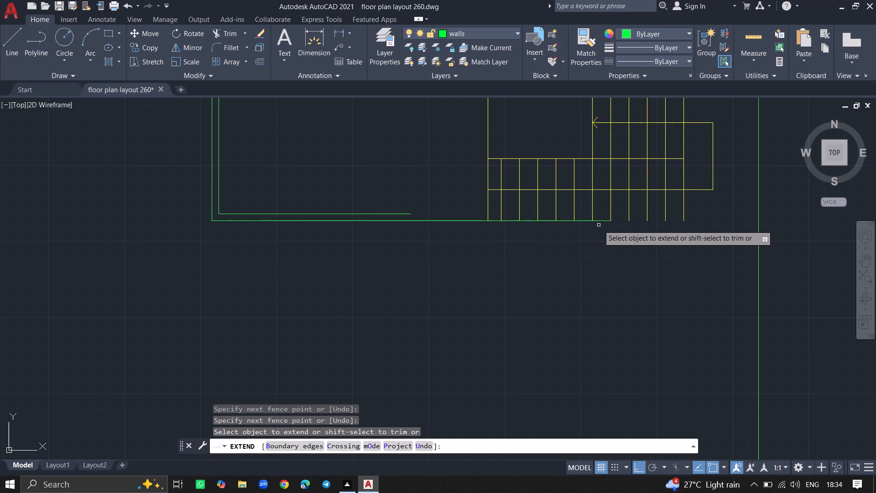
{"action": "left_click", "coordinate": [600, 222]}
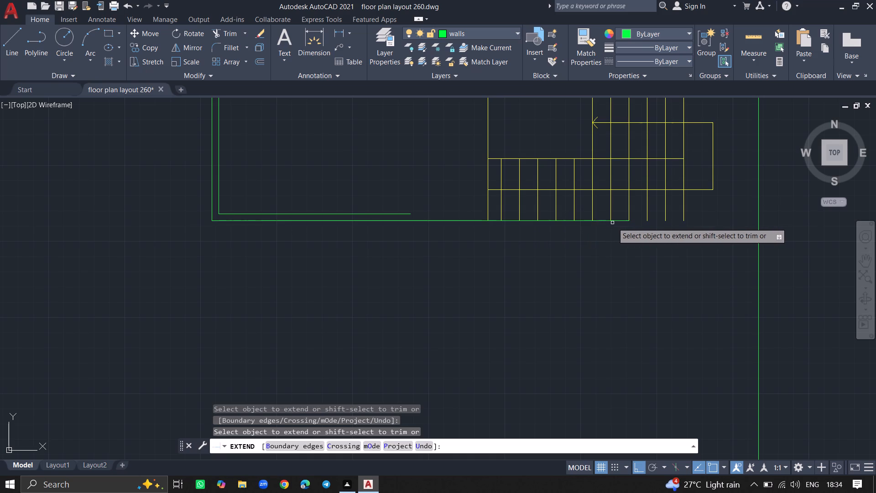
{"action": "left_click", "coordinate": [615, 221]}
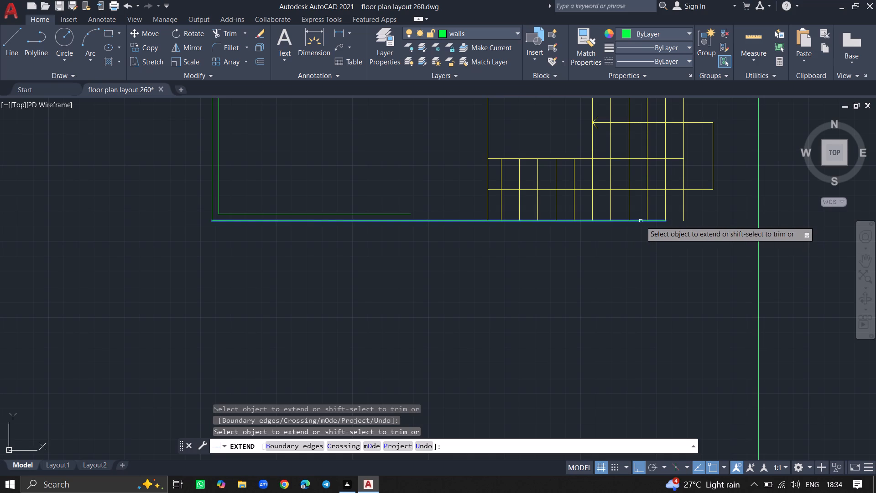
{"action": "left_click", "coordinate": [641, 221]}
{"action": "left_click", "coordinate": [656, 220]}
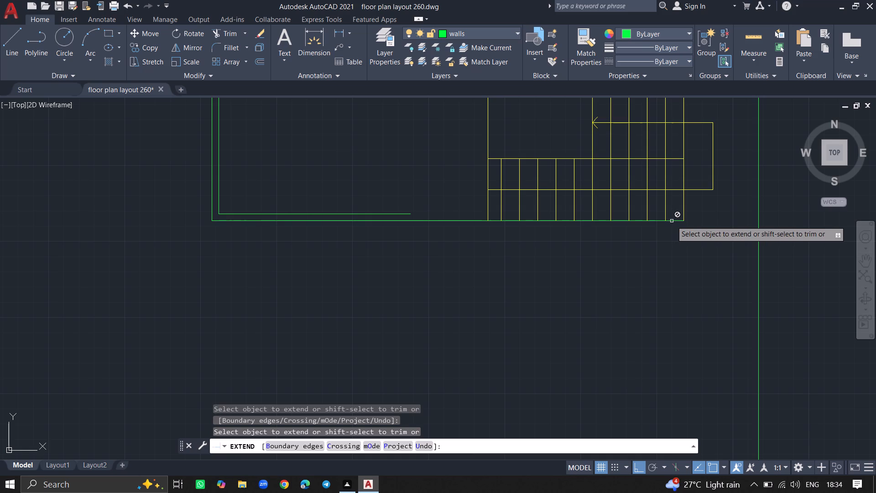
{"action": "left_click", "coordinate": [672, 221]}
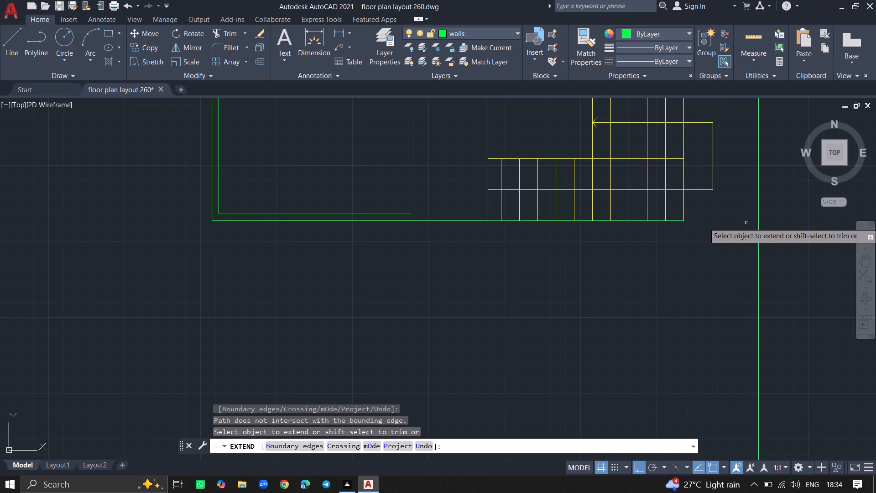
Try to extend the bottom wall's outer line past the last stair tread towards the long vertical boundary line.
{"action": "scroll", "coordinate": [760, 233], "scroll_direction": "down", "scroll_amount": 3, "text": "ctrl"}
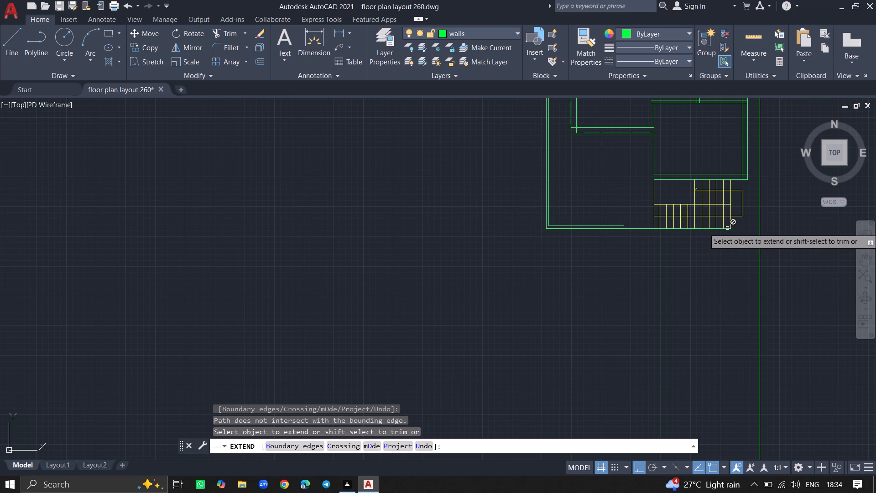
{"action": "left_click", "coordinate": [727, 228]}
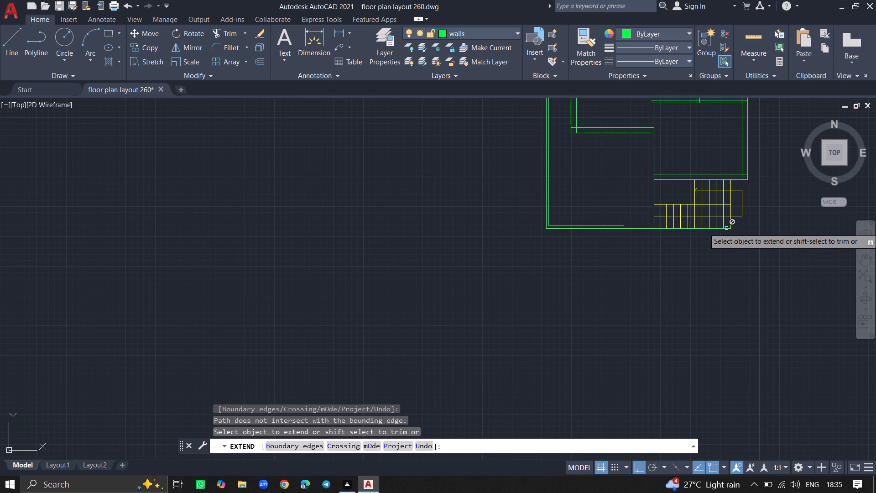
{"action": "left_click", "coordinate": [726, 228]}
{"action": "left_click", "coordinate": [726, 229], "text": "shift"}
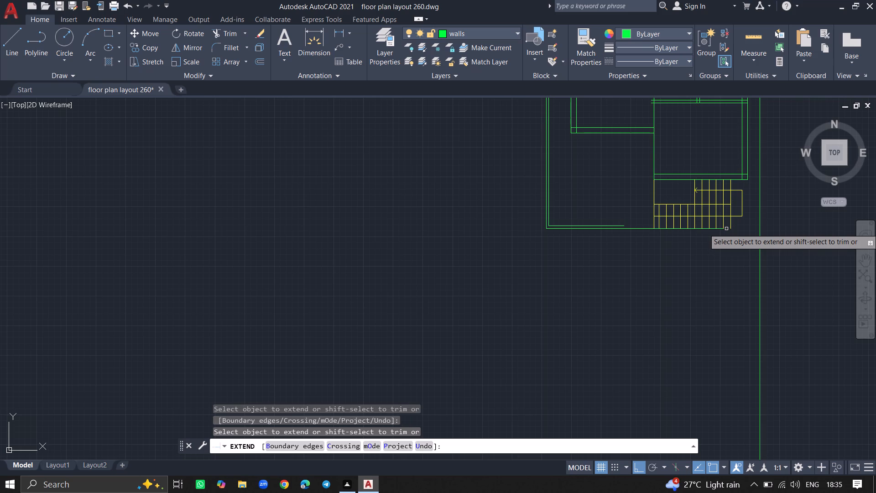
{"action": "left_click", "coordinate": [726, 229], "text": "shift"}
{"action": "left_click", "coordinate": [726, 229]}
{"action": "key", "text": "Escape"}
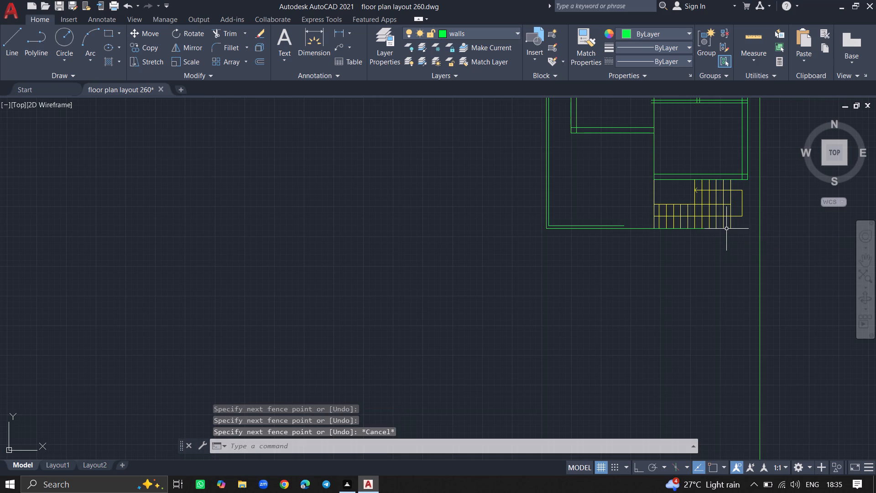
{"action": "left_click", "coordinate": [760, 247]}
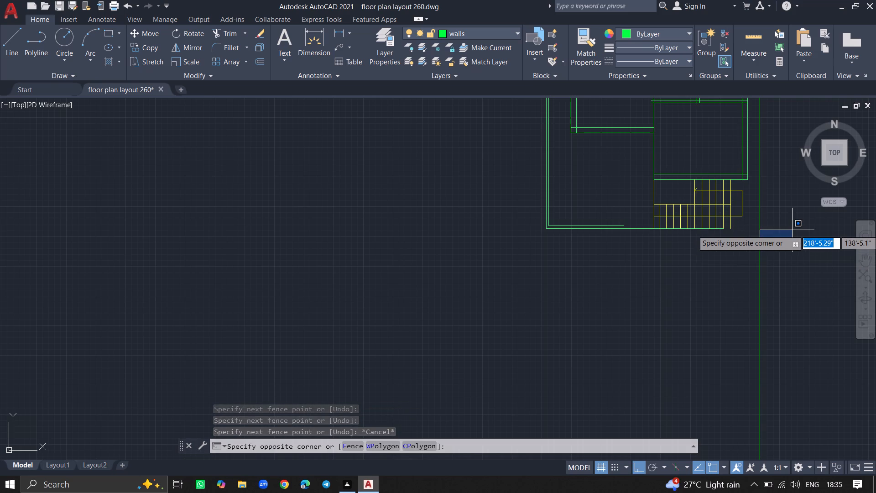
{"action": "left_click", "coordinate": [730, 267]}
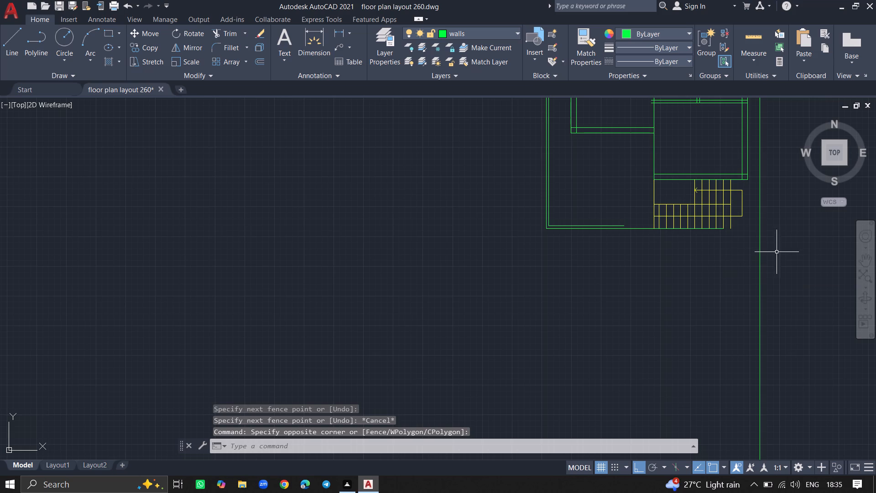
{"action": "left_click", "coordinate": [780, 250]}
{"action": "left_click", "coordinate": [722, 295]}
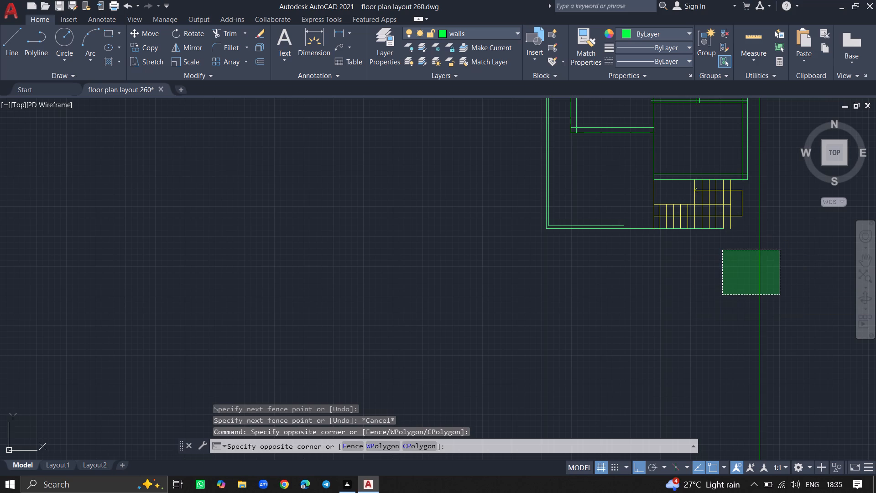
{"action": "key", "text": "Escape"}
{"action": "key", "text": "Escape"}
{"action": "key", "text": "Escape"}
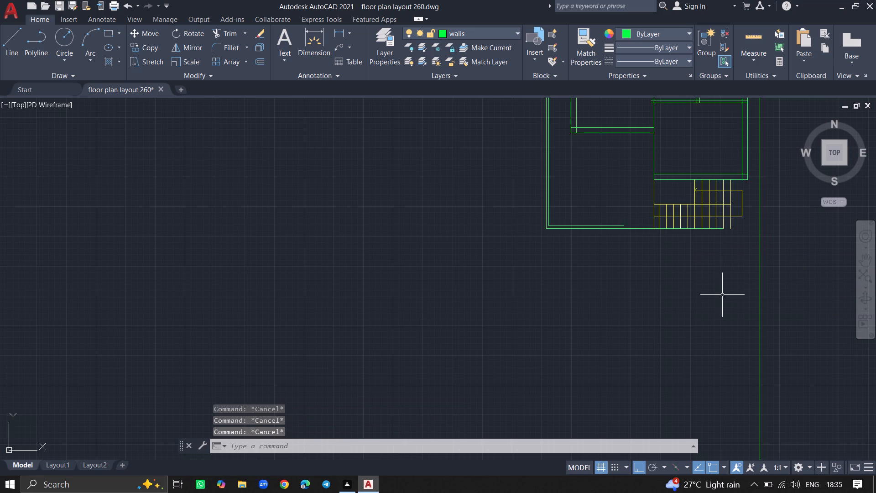
Delete the long vertical boundary line that overshoots the plan on its right side.
{"action": "scroll", "coordinate": [722, 295], "scroll_direction": "down", "scroll_amount": 4, "text": "ctrl"}
{"action": "scroll", "coordinate": [749, 226], "scroll_direction": "up", "scroll_amount": 3, "text": "ctrl"}
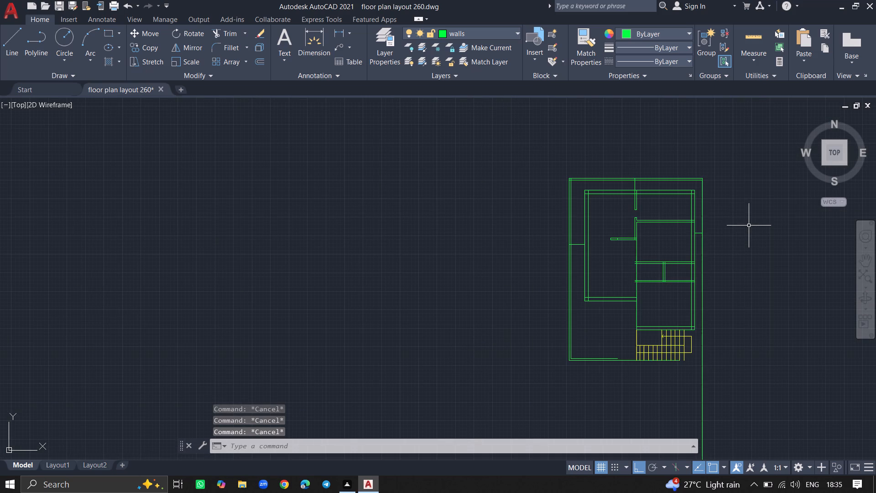
{"action": "left_click", "coordinate": [702, 226]}
{"action": "key", "text": "Delete"}
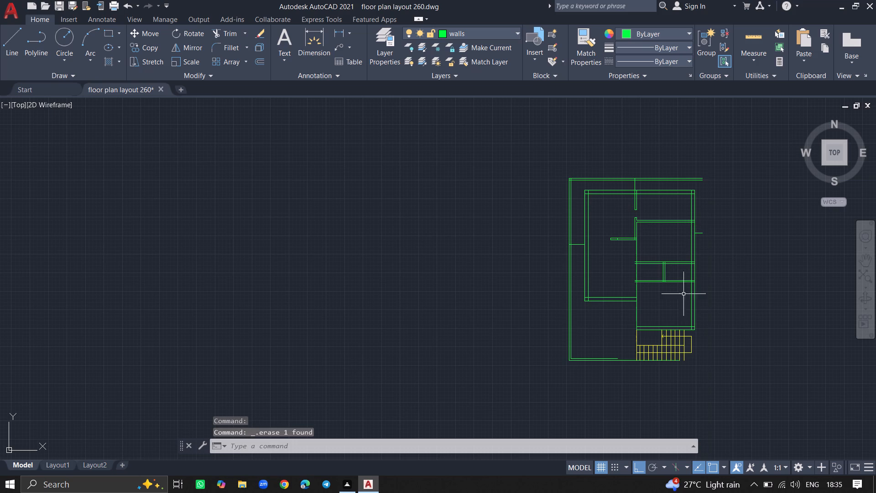
Draw a line from the bottom wall's end about 5'-1" right, continuing about 40'-11" up to the top boundary wall's outer endpoint.
{"action": "scroll", "coordinate": [658, 378], "scroll_direction": "up", "scroll_amount": 3, "text": "ctrl"}
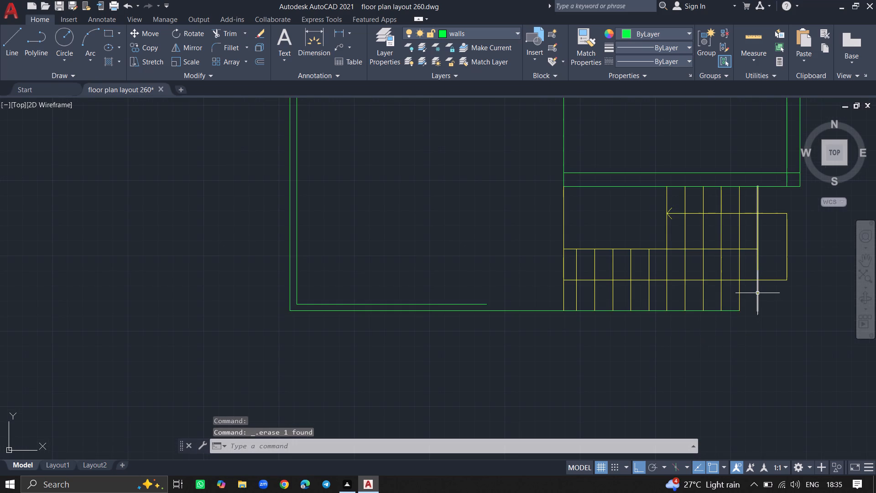
{"action": "key", "text": "l"}
{"action": "key", "text": "Return"}
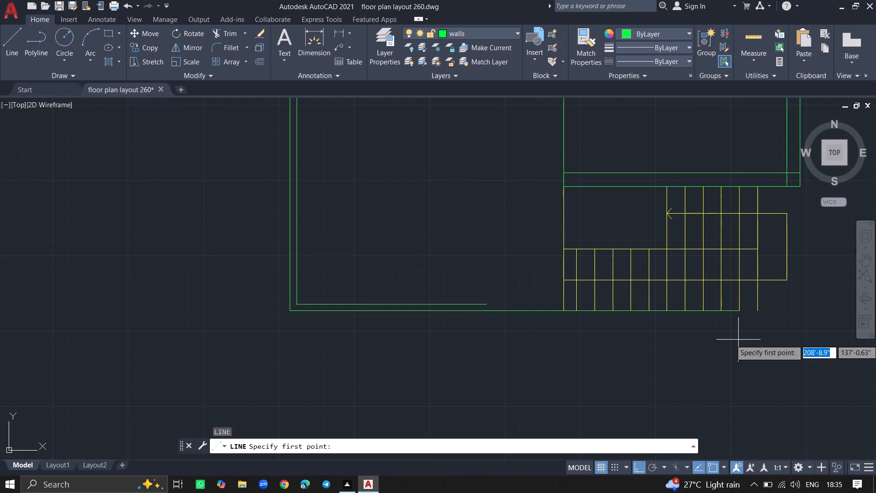
{"action": "left_click_drag", "start_coordinate": [739, 312], "coordinate": [762, 310]}
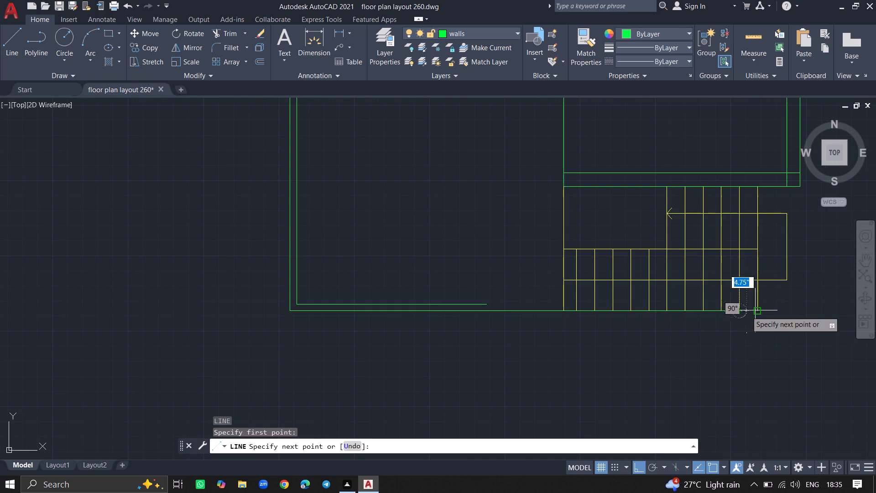
{"action": "left_click_drag", "start_coordinate": [762, 310], "coordinate": [806, 307]}
{"action": "scroll", "coordinate": [806, 307], "scroll_direction": "down", "scroll_amount": 1, "text": "ctrl"}
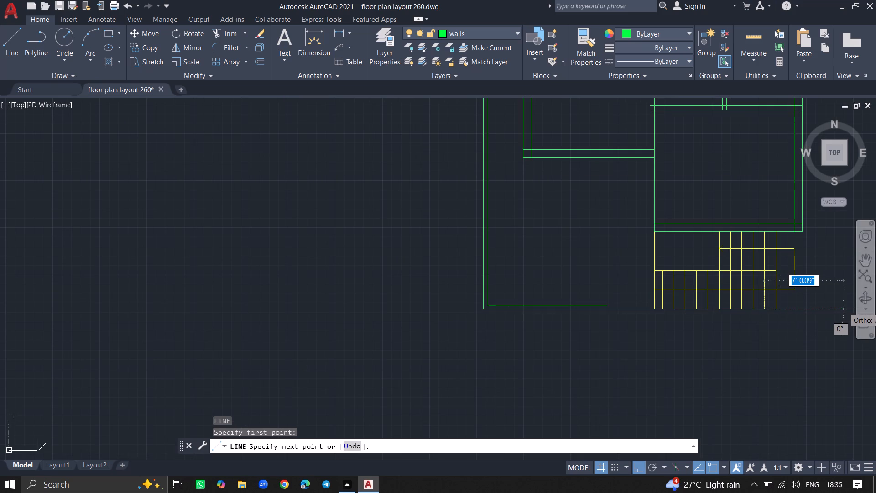
{"action": "scroll", "coordinate": [844, 307], "scroll_direction": "down", "scroll_amount": 2, "text": "ctrl"}
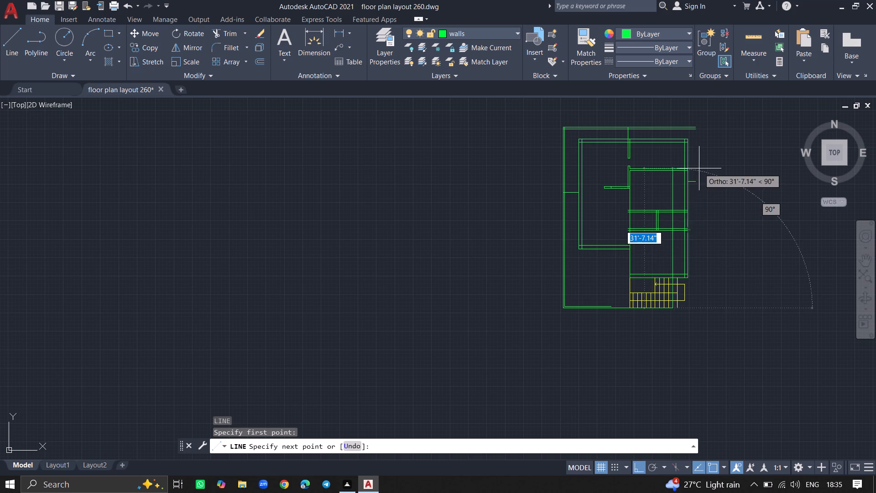
{"action": "left_click", "coordinate": [695, 308]}
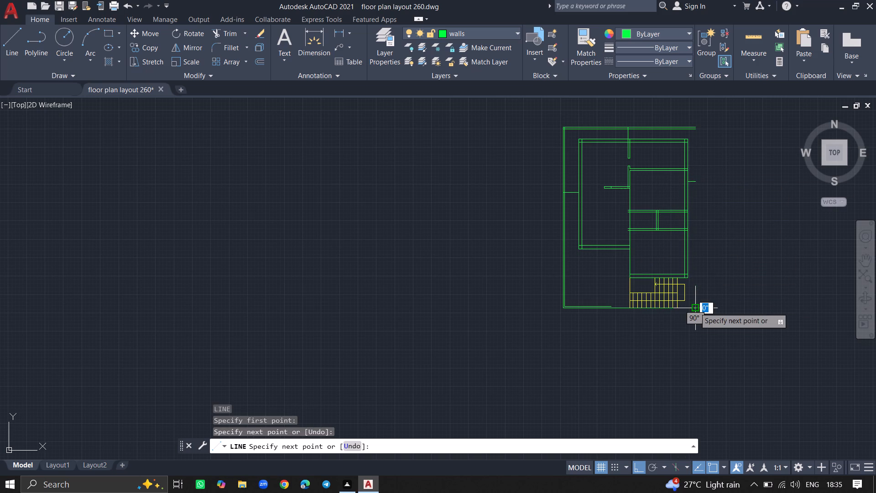
{"action": "left_click", "coordinate": [698, 127]}
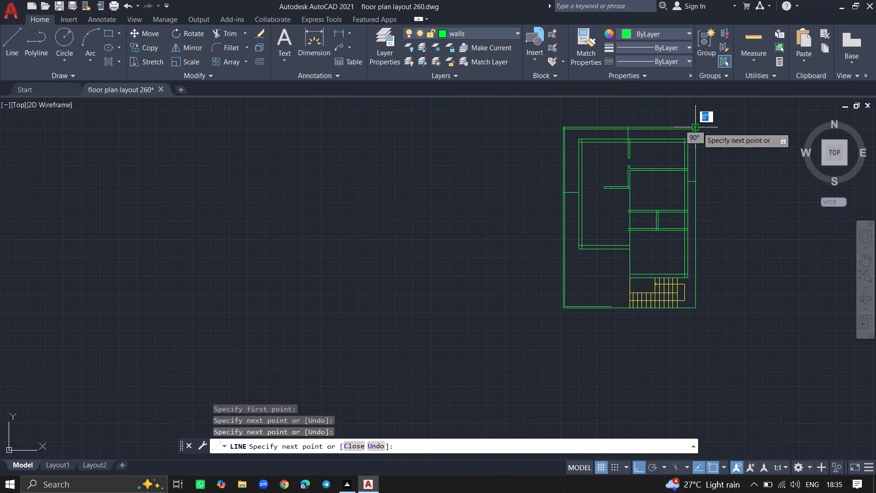
{"action": "key", "text": "Return"}
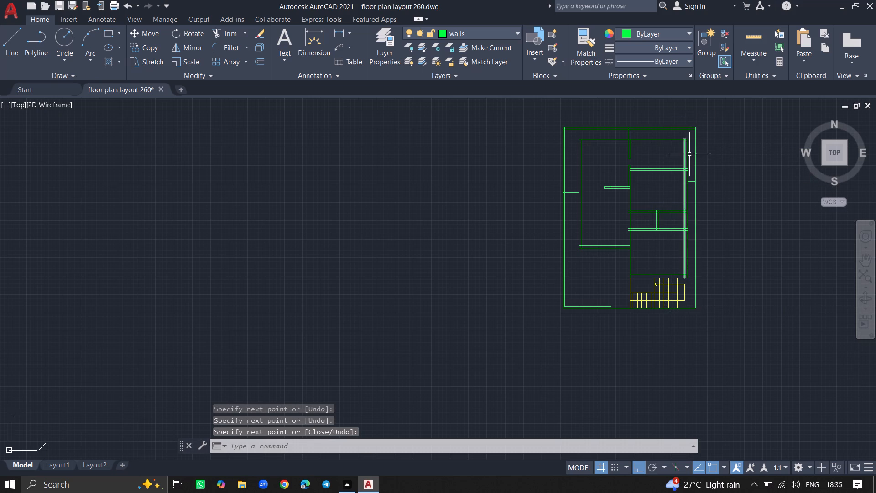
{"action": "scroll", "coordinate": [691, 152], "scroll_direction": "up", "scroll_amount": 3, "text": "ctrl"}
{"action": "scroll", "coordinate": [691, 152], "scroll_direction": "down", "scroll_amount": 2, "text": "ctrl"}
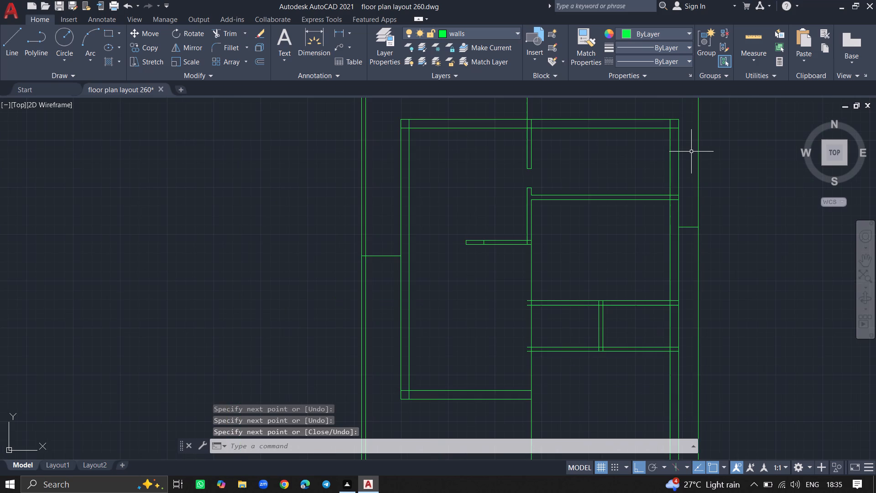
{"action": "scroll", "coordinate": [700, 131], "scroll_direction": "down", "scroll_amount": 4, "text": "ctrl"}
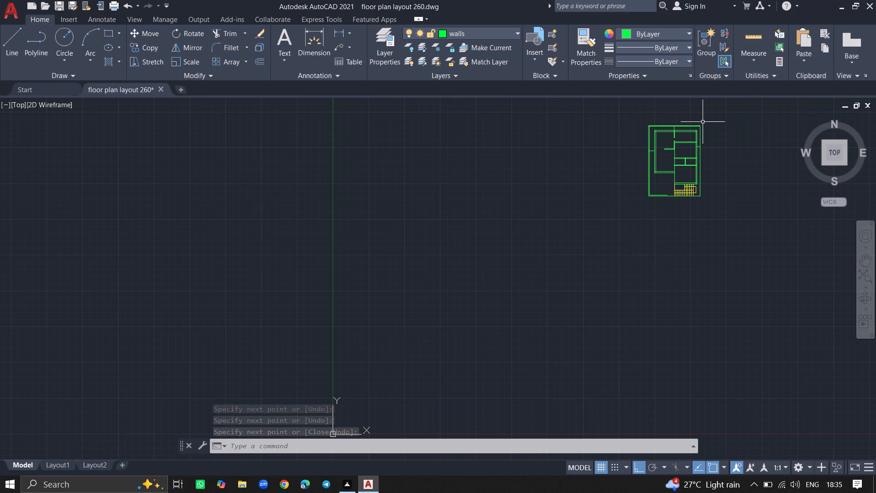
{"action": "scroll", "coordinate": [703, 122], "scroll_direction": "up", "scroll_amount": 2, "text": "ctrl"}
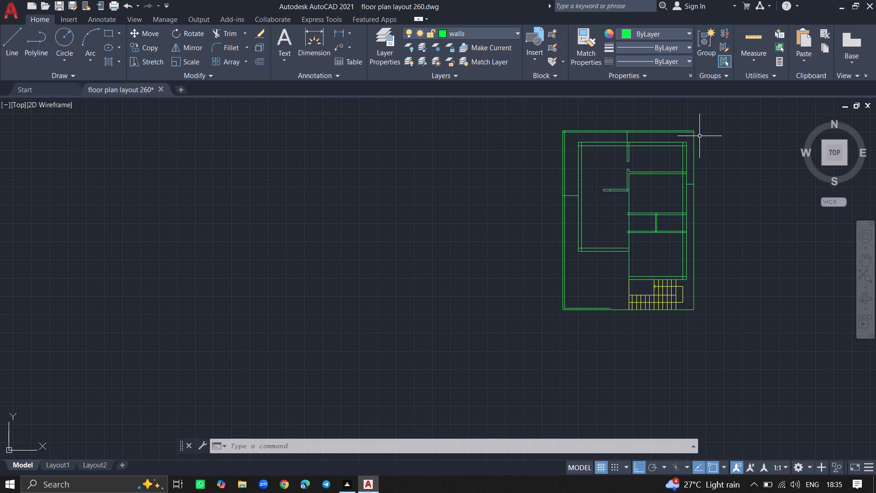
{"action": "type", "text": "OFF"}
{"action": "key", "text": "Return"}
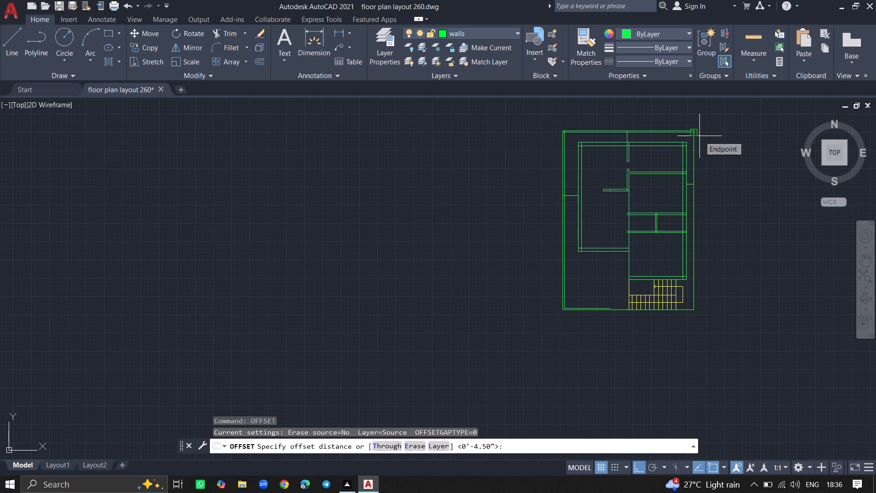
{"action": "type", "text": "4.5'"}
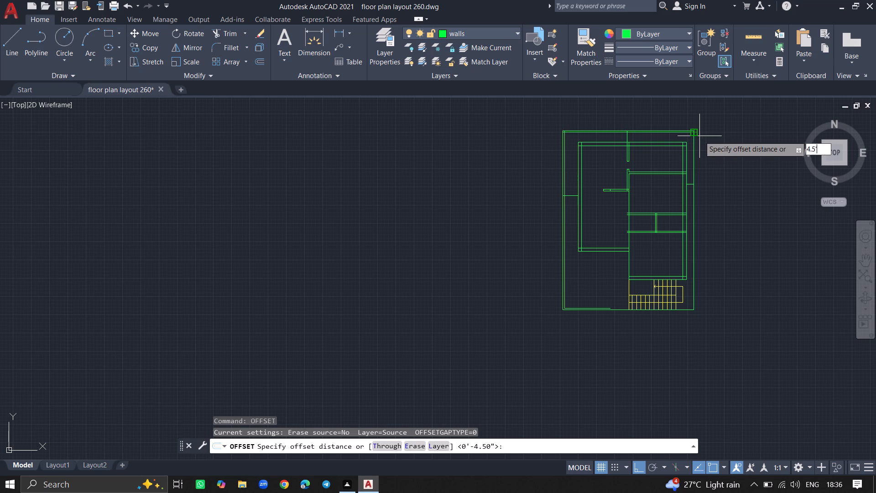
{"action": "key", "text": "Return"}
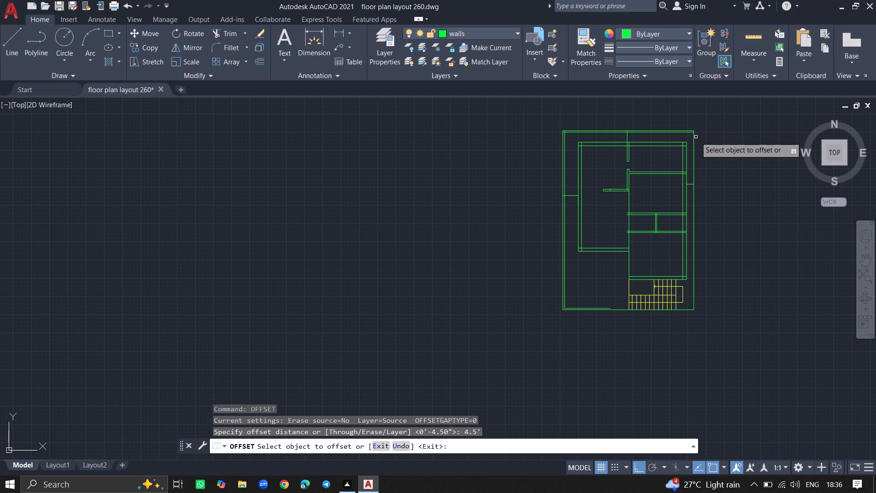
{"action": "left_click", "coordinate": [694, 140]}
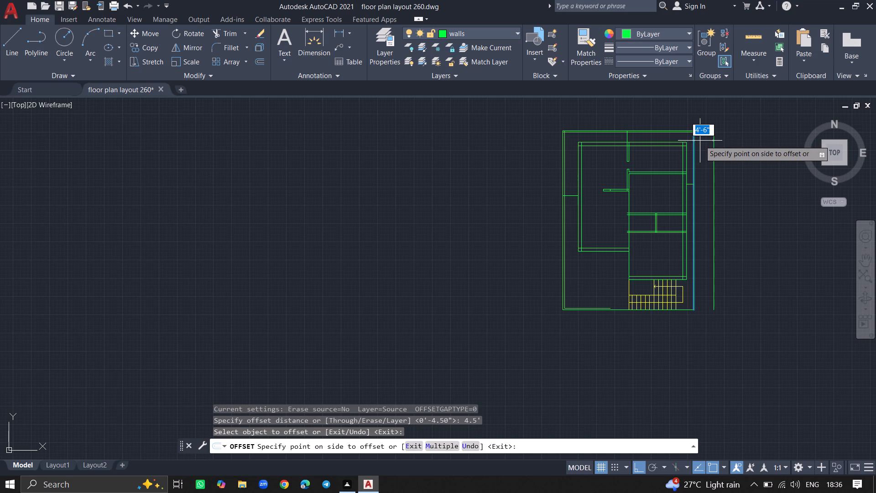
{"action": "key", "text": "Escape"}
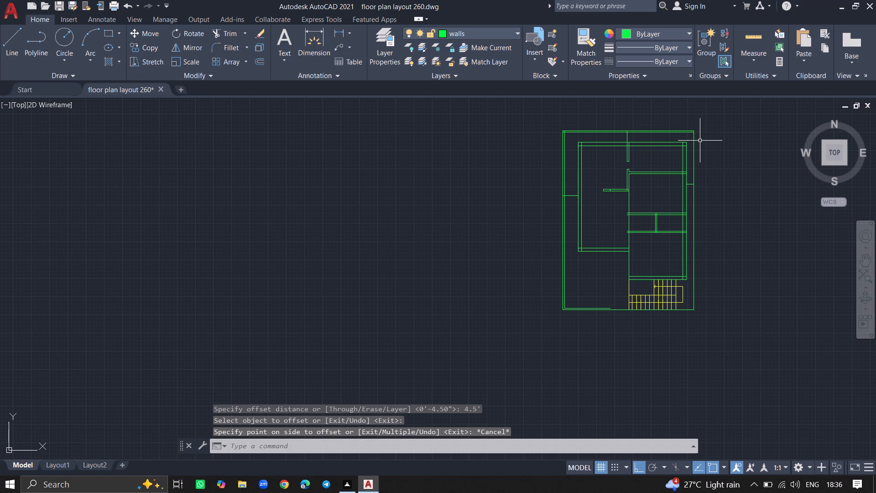
Offset the long vertical line of the plan's right boundary wall 4.5" outward, away from the plan.
{"action": "type", "text": "OF"}
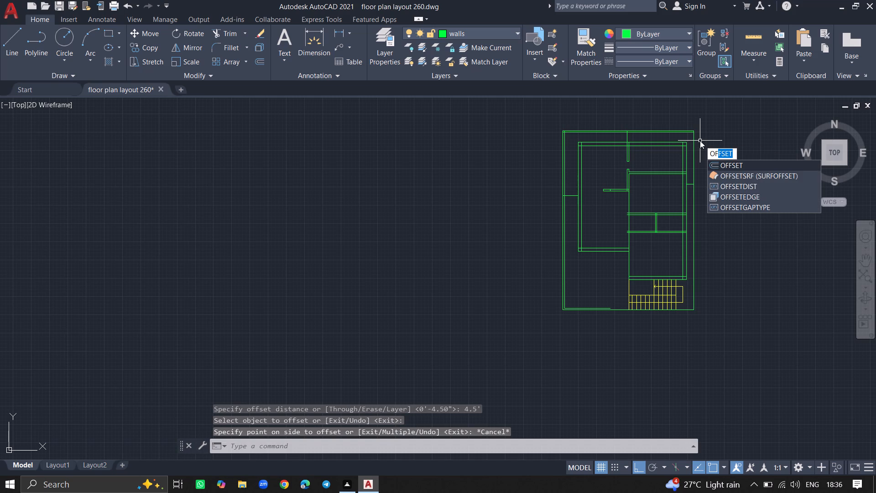
{"action": "key", "text": "Return"}
{"action": "key", "text": "4"}
{"action": "type", "text": ".5"}
{"action": "key", "text": "shift+quotedbl"}
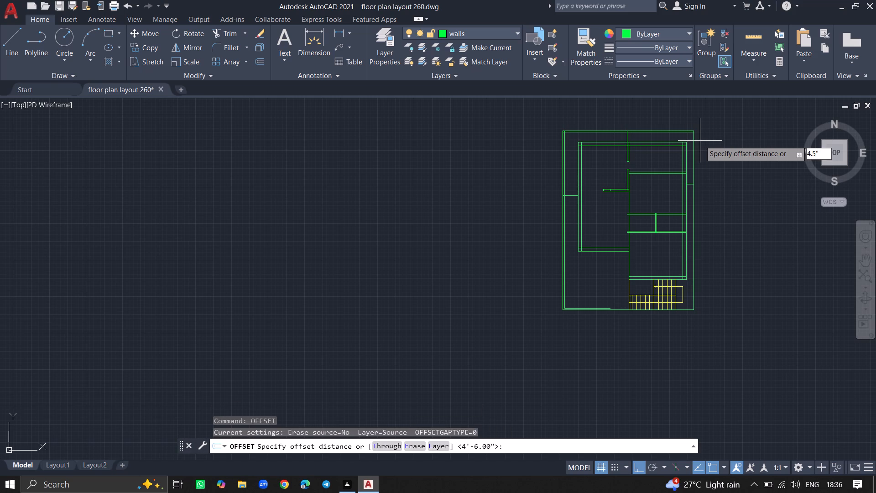
{"action": "key", "text": "Return"}
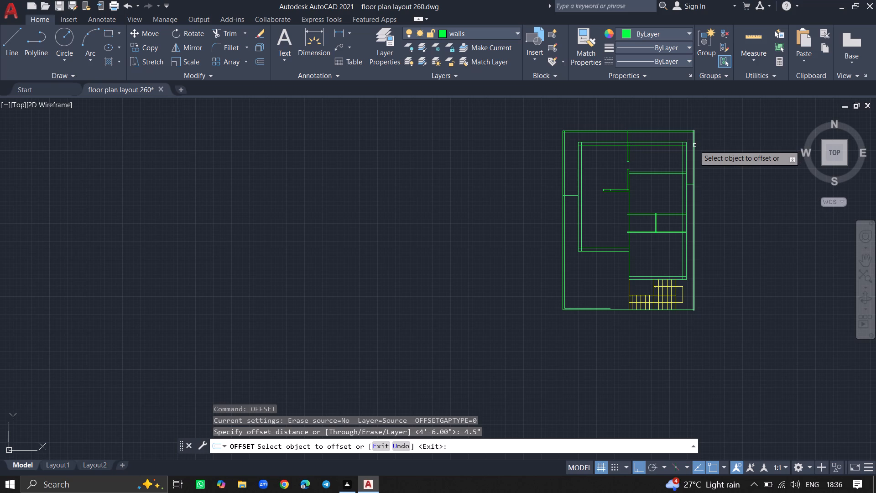
{"action": "left_click", "coordinate": [694, 146]}
{"action": "left_click", "coordinate": [707, 147]}
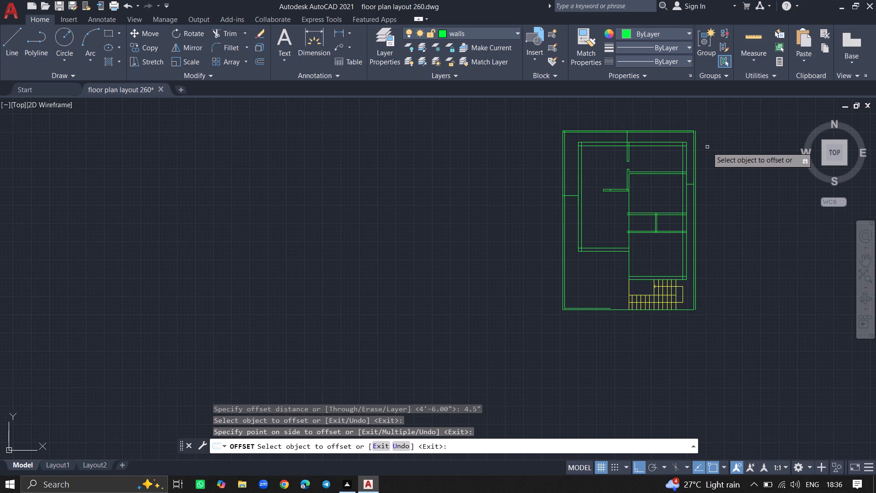
{"action": "key", "text": "Return"}
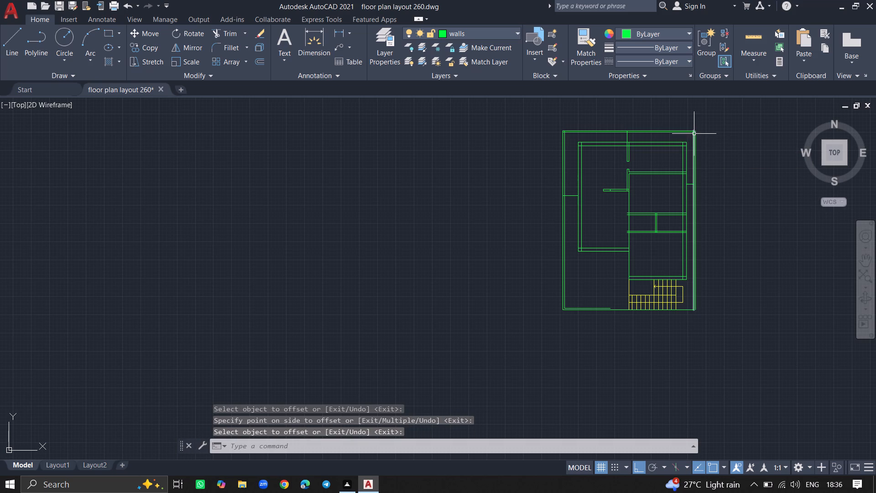
Extend both lines of the top boundary wall and the bottom wall's outer line to the new outer right boundary line.
{"action": "scroll", "coordinate": [694, 135], "scroll_direction": "up", "scroll_amount": 3, "text": "ctrl"}
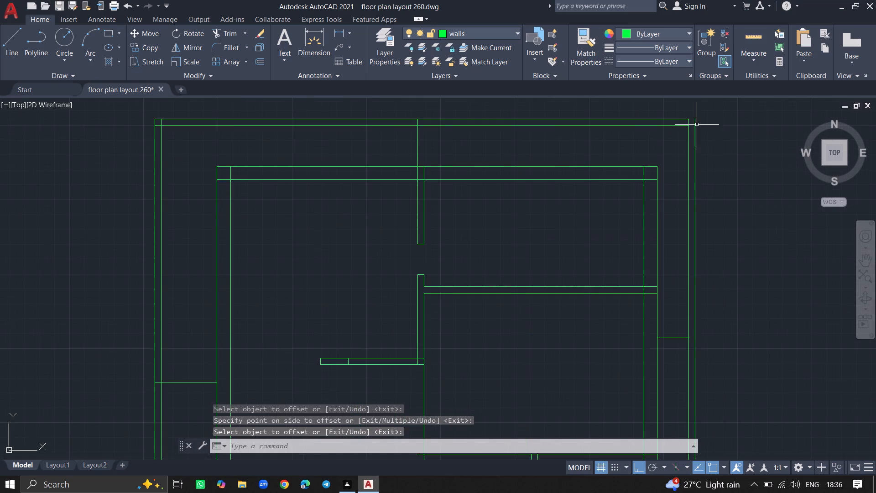
{"action": "type", "text": "EX"}
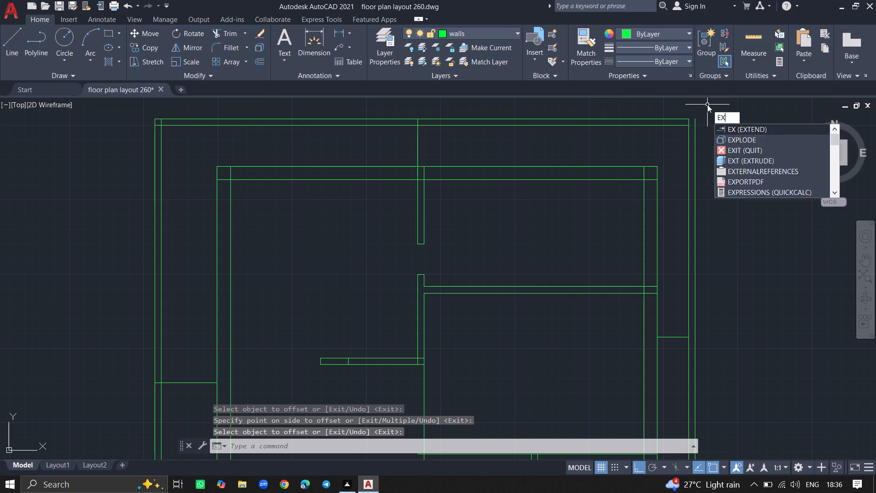
{"action": "key", "text": "Return"}
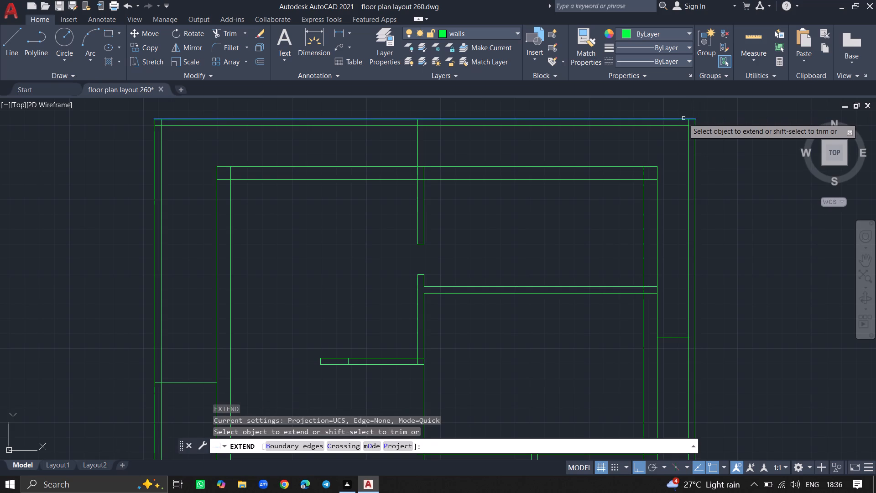
{"action": "left_click", "coordinate": [683, 118]}
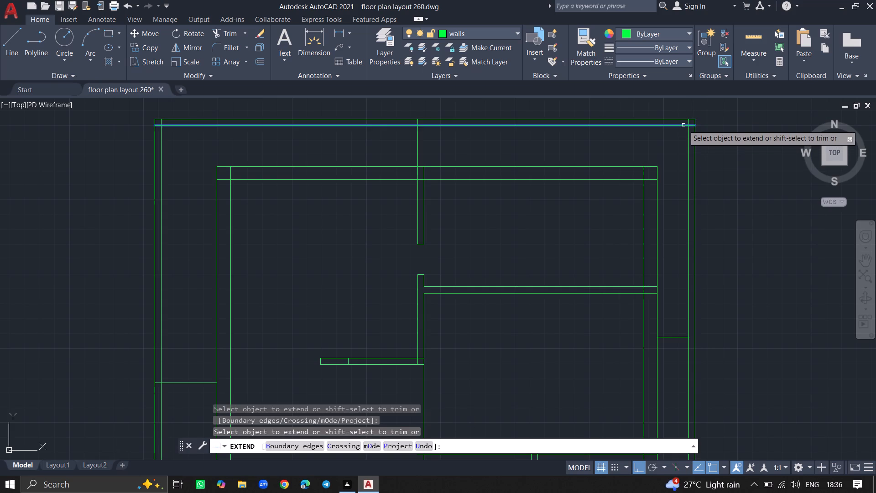
{"action": "left_click", "coordinate": [683, 125]}
{"action": "scroll", "coordinate": [688, 164], "scroll_direction": "down", "scroll_amount": 3, "text": "ctrl"}
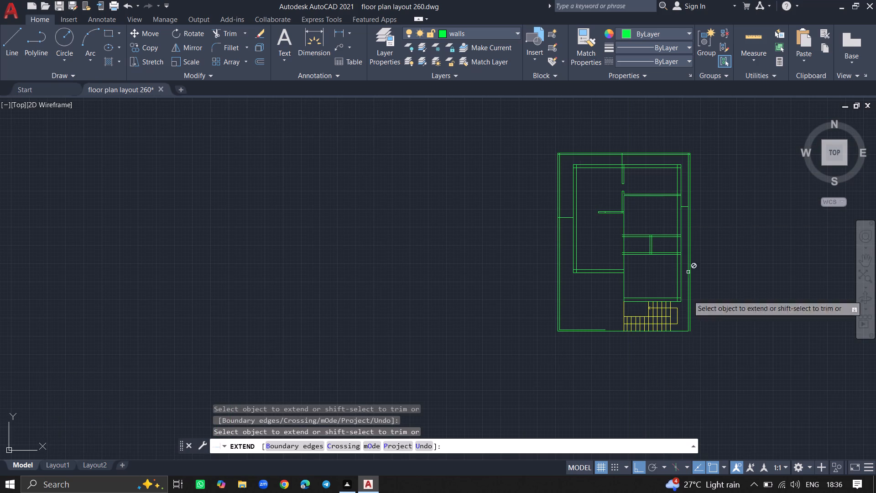
{"action": "scroll", "coordinate": [694, 337], "scroll_direction": "up", "scroll_amount": 3, "text": "ctrl"}
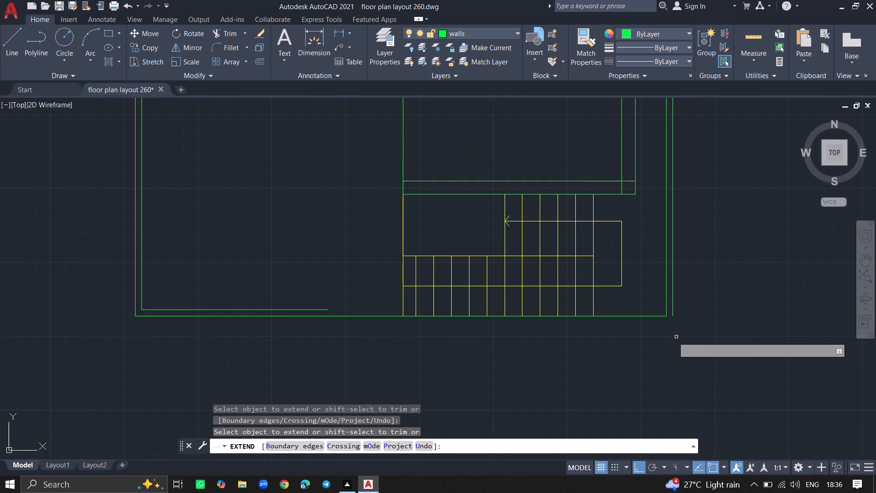
{"action": "left_click", "coordinate": [648, 315]}
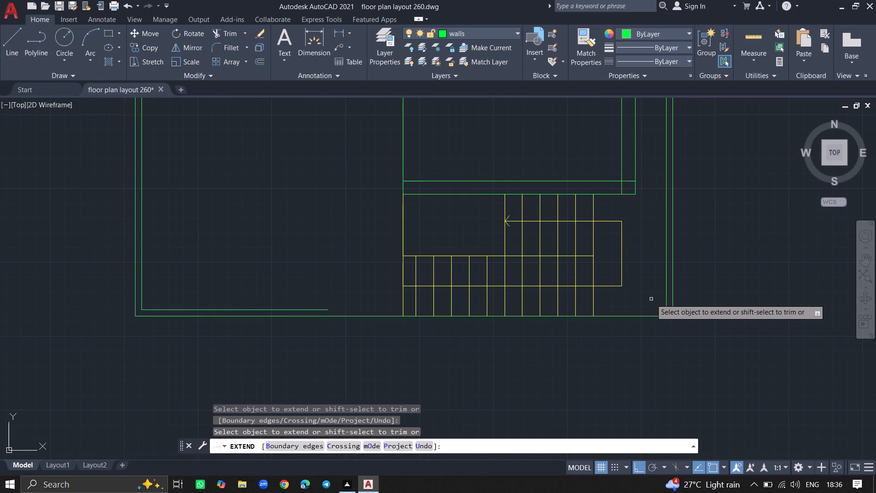
{"action": "key", "text": "Return"}
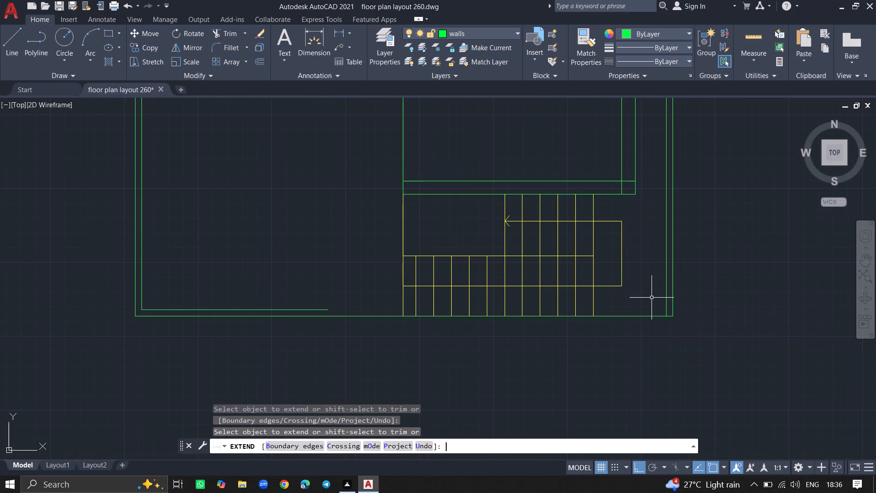
Close the open end of the bottom boundary wall with a 4.5" perpendicular line from its inner line to its outer line.
{"action": "key", "text": "l"}
{"action": "key", "text": "Return"}
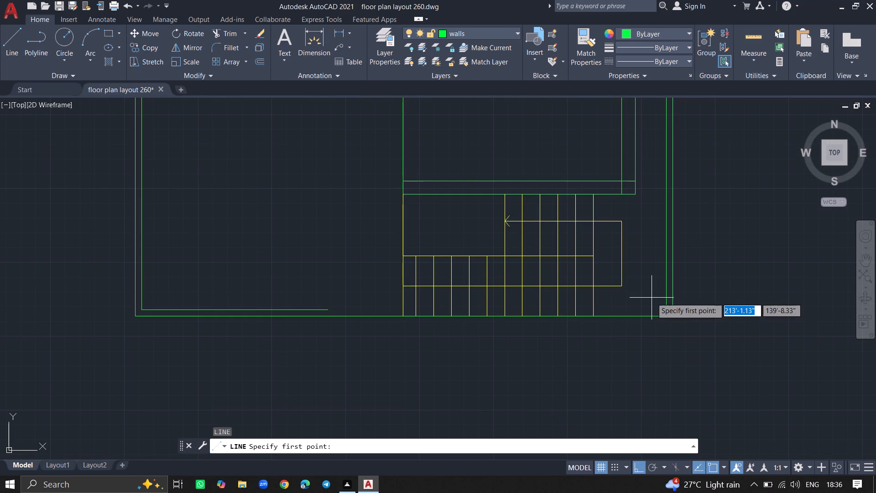
{"action": "left_click", "coordinate": [327, 309]}
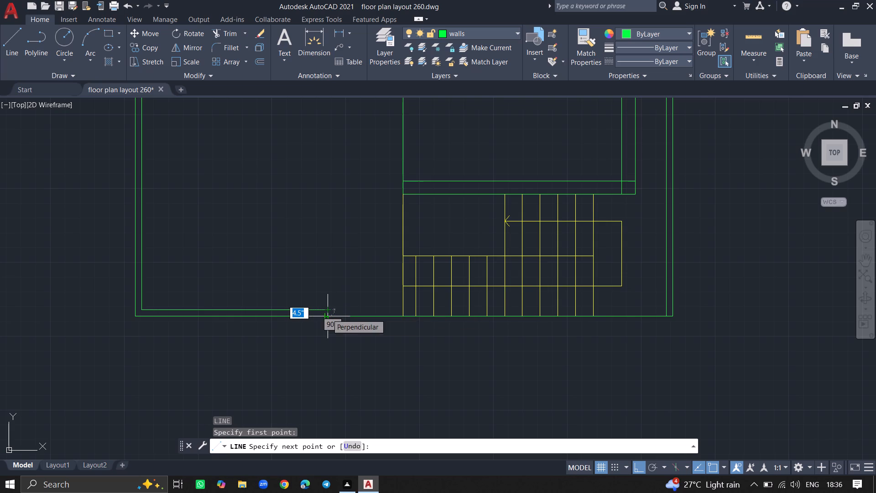
{"action": "scroll", "coordinate": [327, 314], "scroll_direction": "up", "scroll_amount": 7, "text": "ctrl"}
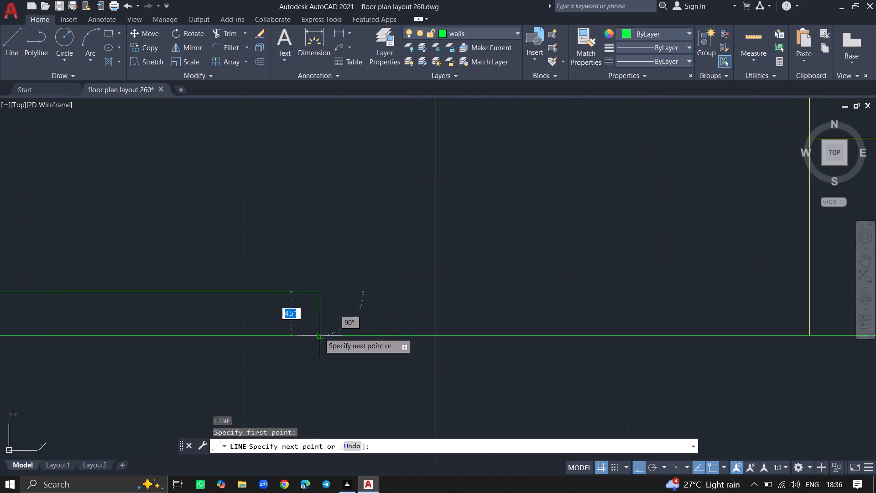
{"action": "left_click", "coordinate": [319, 333]}
{"action": "key", "text": "Return"}
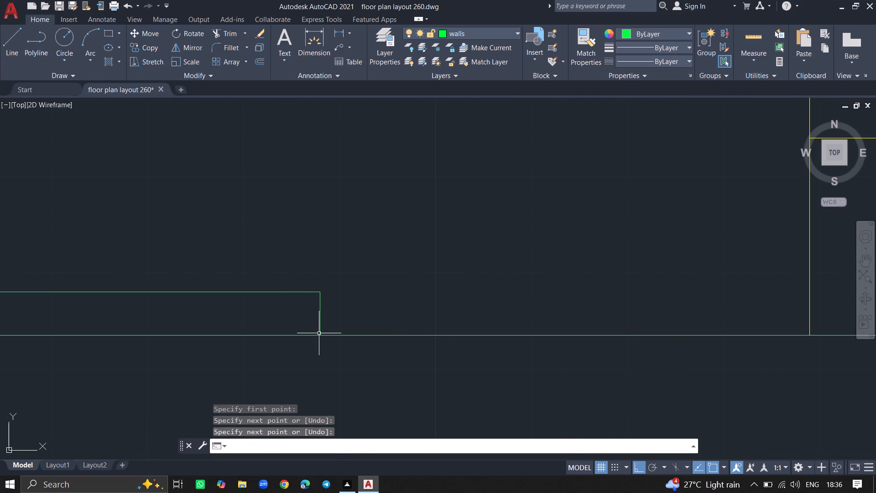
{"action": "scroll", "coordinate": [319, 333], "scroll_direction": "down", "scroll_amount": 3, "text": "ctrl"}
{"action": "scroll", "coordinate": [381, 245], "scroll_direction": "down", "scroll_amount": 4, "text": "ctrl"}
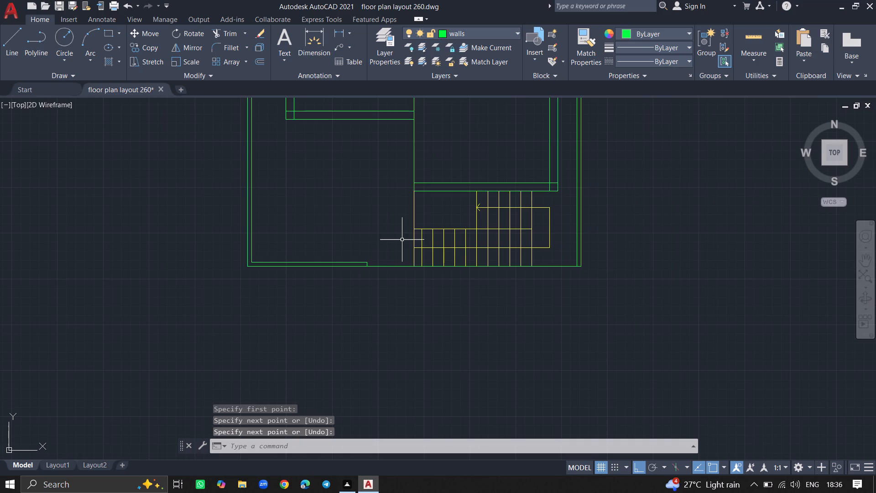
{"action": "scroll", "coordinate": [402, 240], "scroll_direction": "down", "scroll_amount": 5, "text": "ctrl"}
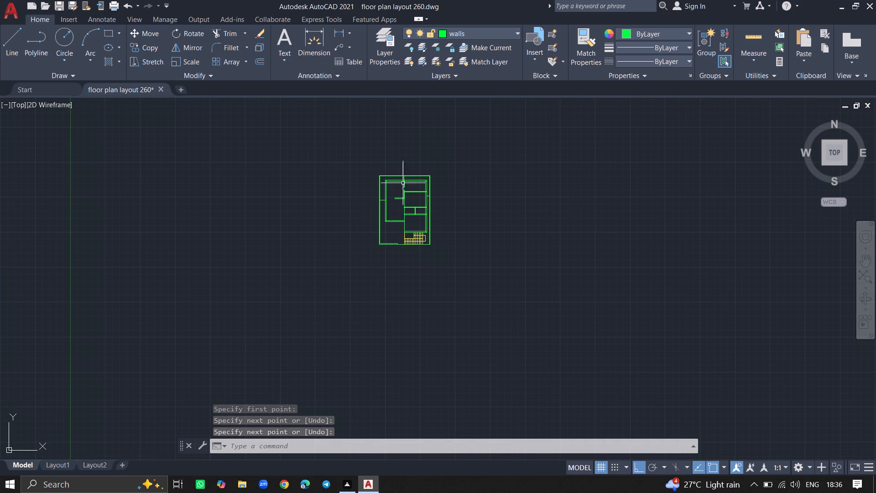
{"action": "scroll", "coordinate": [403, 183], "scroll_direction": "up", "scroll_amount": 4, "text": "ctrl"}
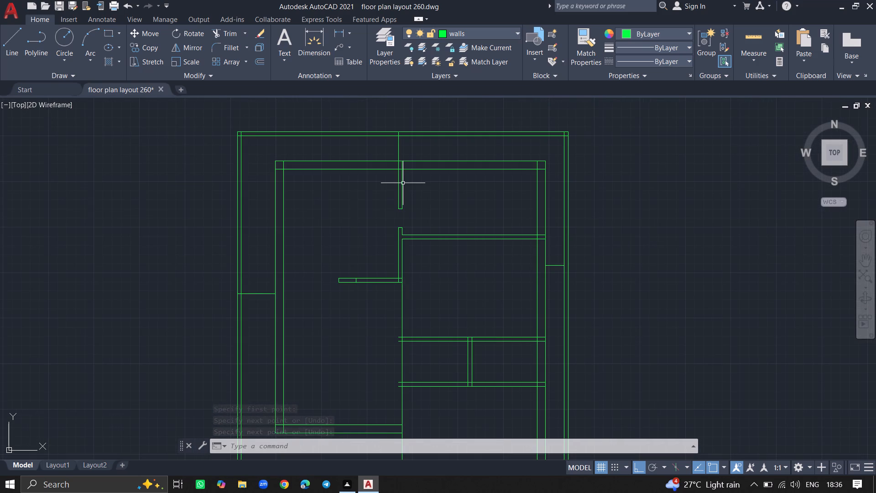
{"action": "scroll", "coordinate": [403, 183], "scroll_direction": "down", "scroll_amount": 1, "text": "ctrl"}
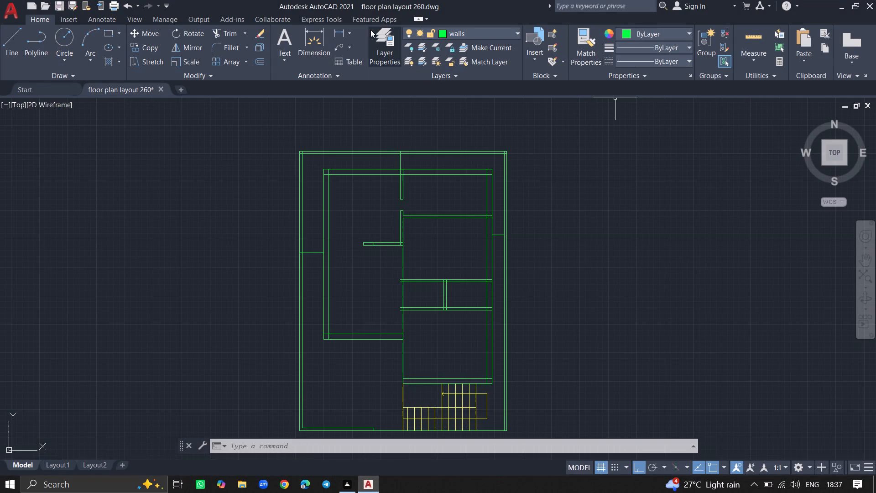
Make the door layer current.
{"action": "double_click", "coordinate": [380, 39]}
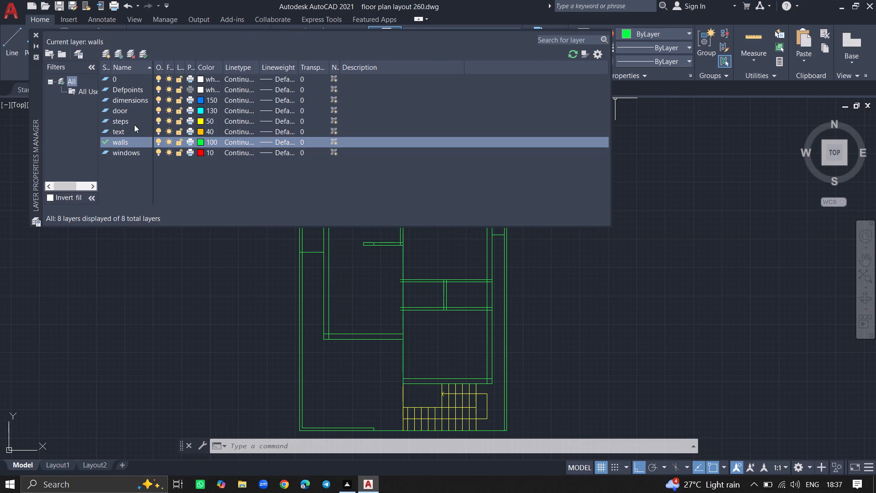
{"action": "double_click", "coordinate": [115, 110]}
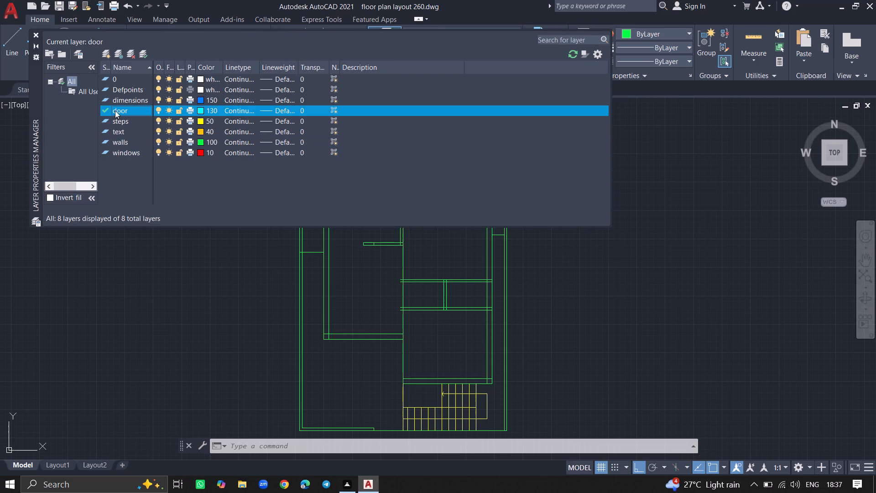
{"action": "left_click", "coordinate": [32, 34]}
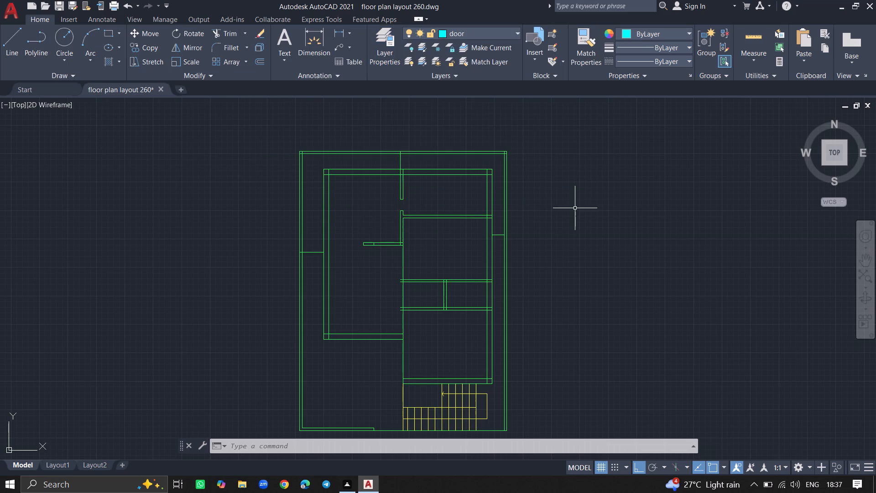
Insert a Door - Imperial block from the architectural tool palette in the empty space beside the plan's right boundary wall.
{"action": "key", "text": "ctrl+2"}
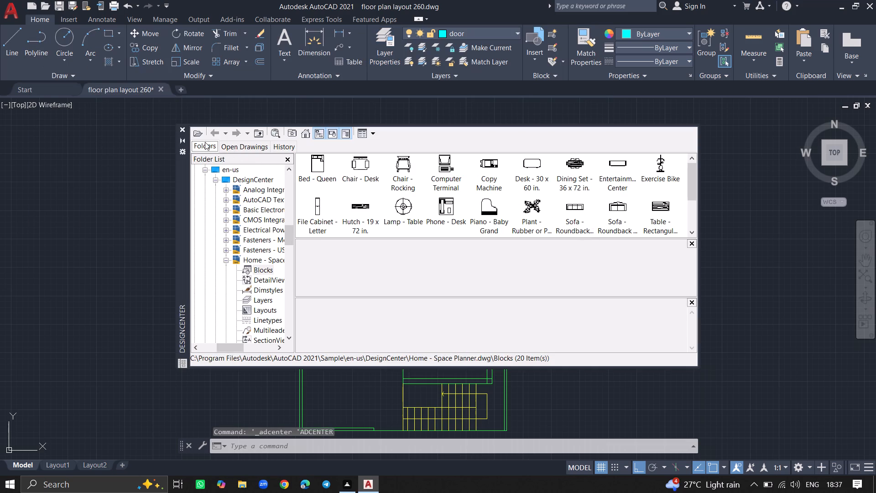
{"action": "left_click", "coordinate": [183, 132]}
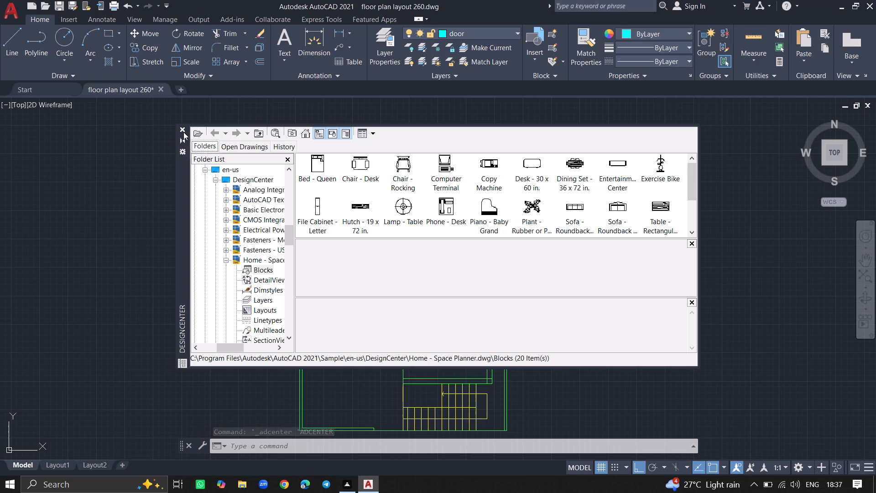
{"action": "key", "text": "ctrl+3"}
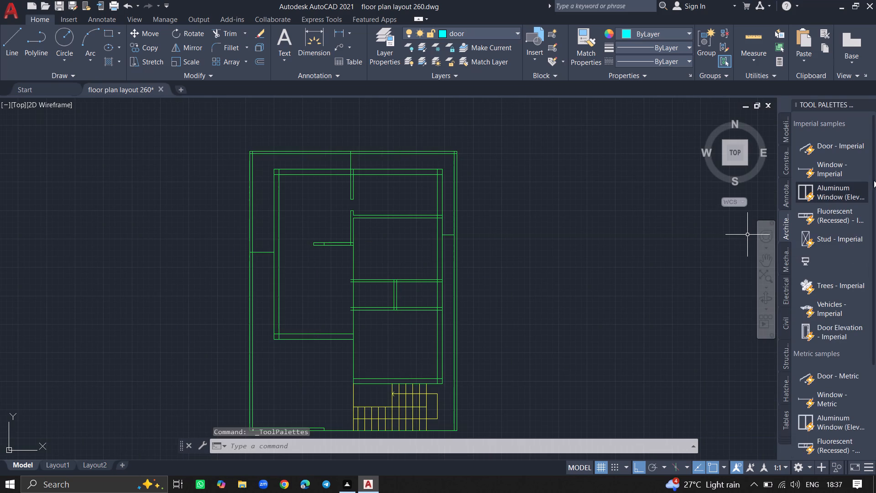
{"action": "left_click", "coordinate": [845, 150]}
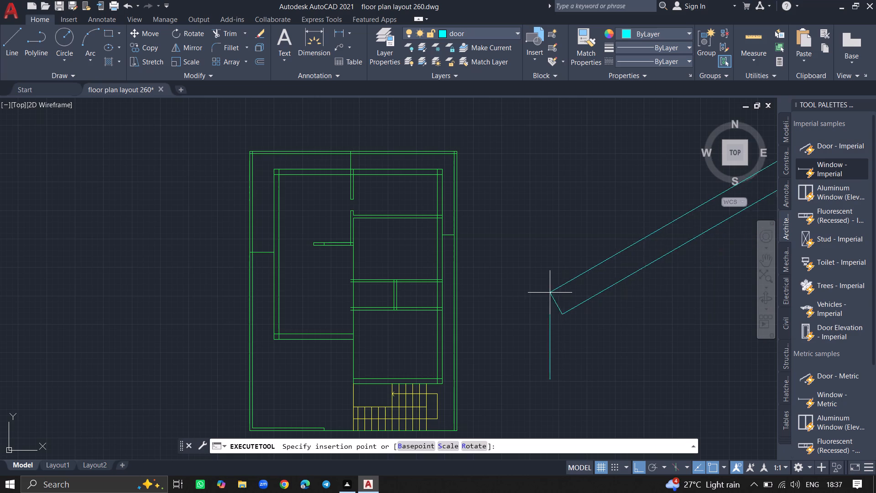
{"action": "left_click", "coordinate": [532, 292]}
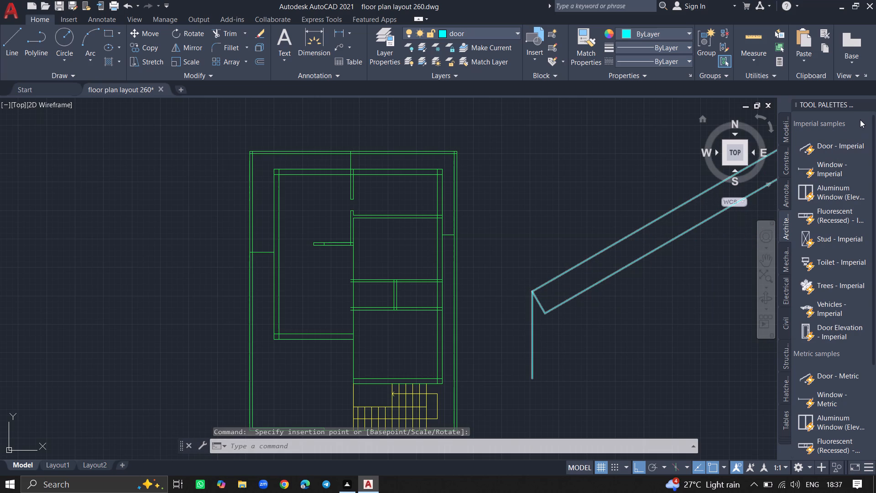
{"action": "left_click", "coordinate": [871, 104]}
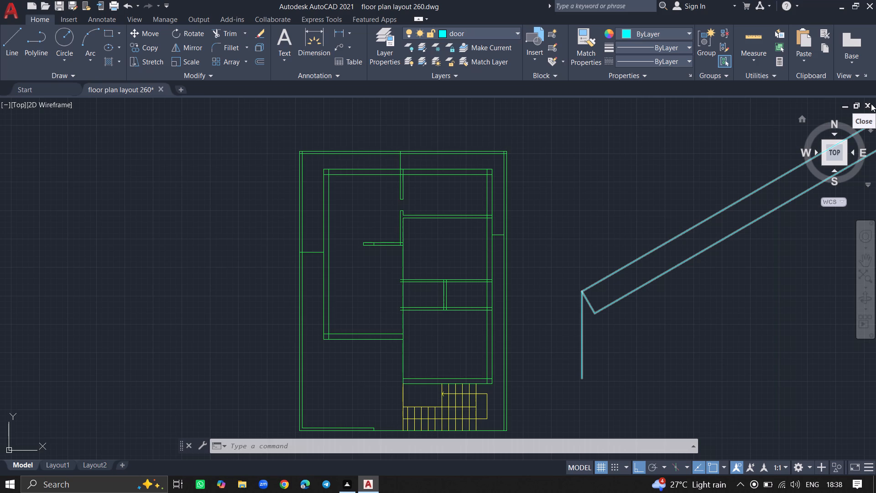
Scale the oversized door block down freehand to roughly door-opening size, using a base point on its upper leaf line.
{"action": "type", "text": "SC"}
{"action": "key", "text": "Return"}
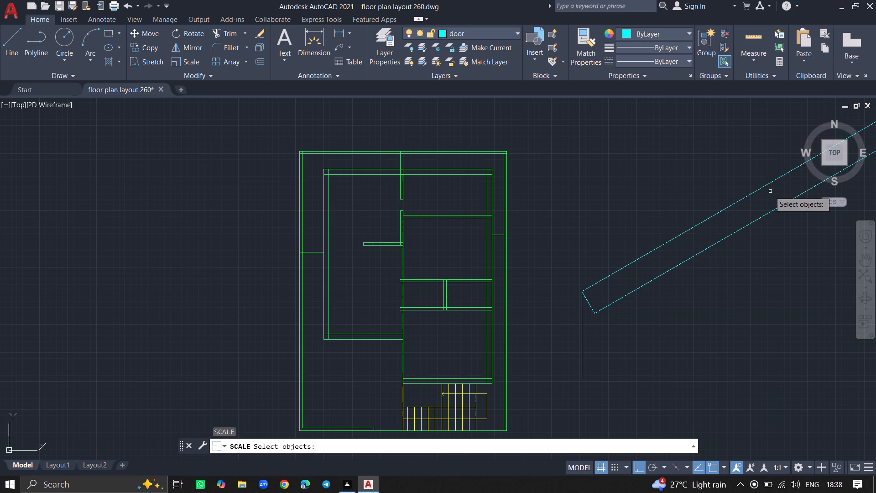
{"action": "left_click", "coordinate": [766, 186]}
{"action": "key", "text": "Return"}
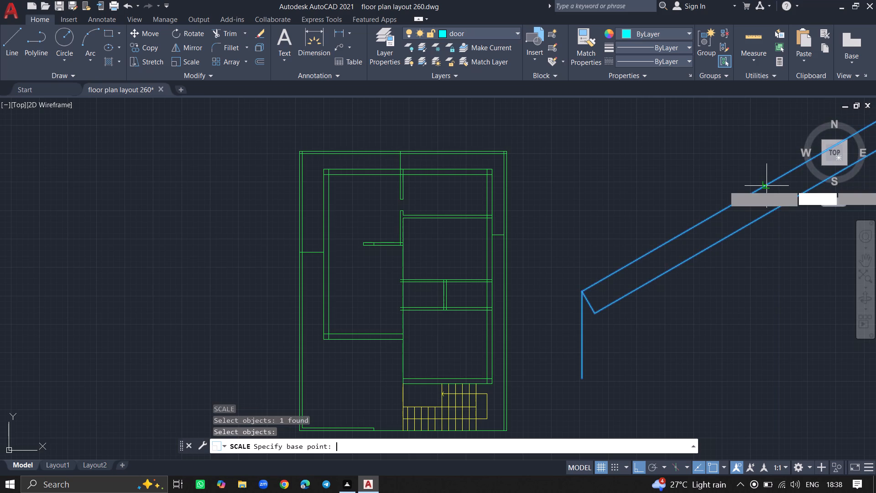
{"action": "left_click", "coordinate": [766, 186]}
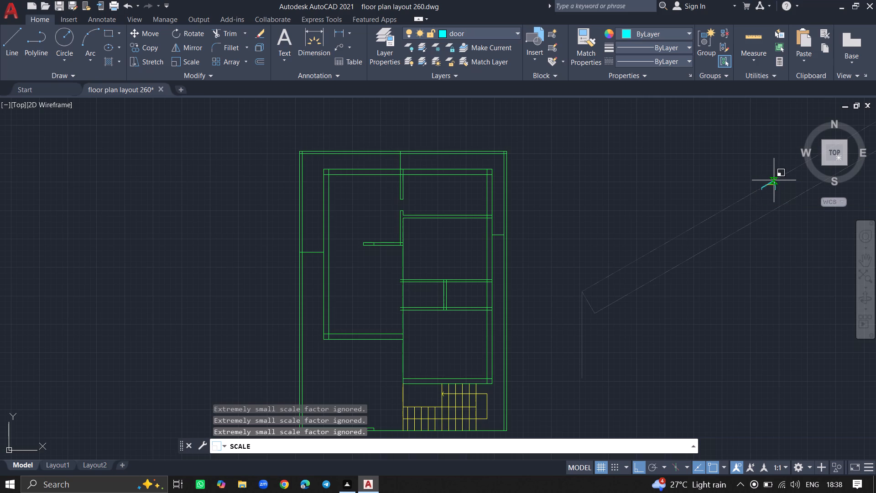
{"action": "left_click", "coordinate": [774, 180]}
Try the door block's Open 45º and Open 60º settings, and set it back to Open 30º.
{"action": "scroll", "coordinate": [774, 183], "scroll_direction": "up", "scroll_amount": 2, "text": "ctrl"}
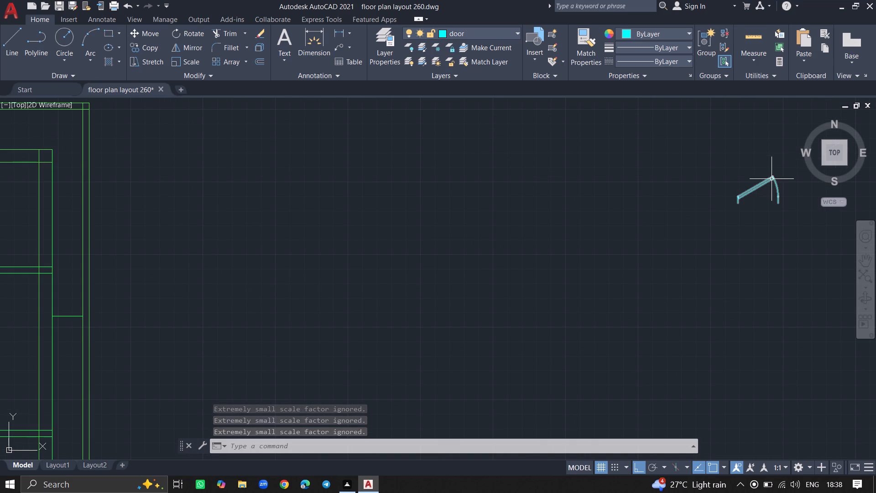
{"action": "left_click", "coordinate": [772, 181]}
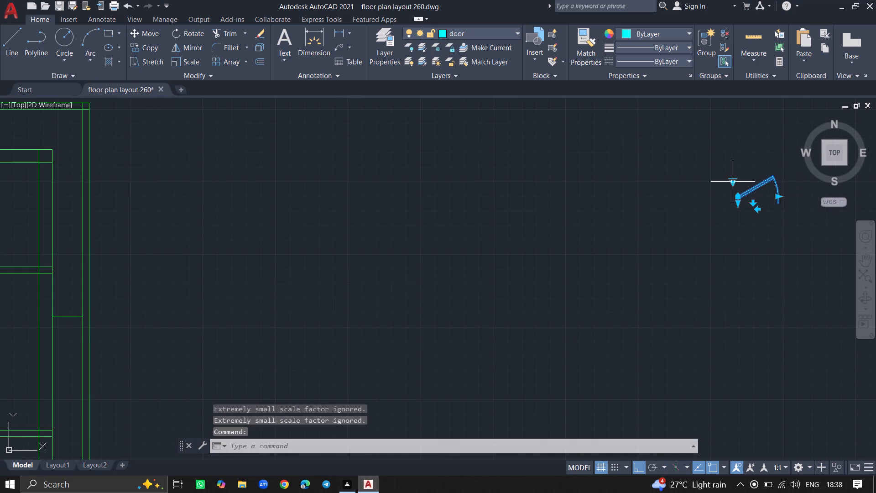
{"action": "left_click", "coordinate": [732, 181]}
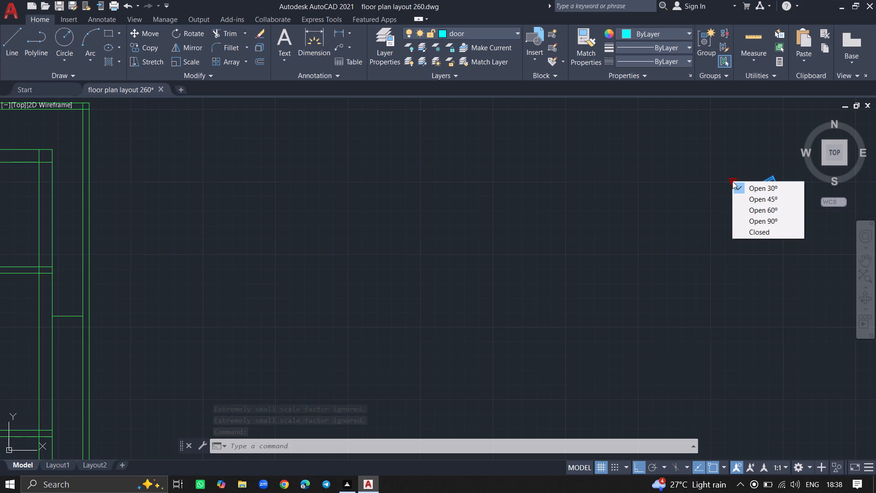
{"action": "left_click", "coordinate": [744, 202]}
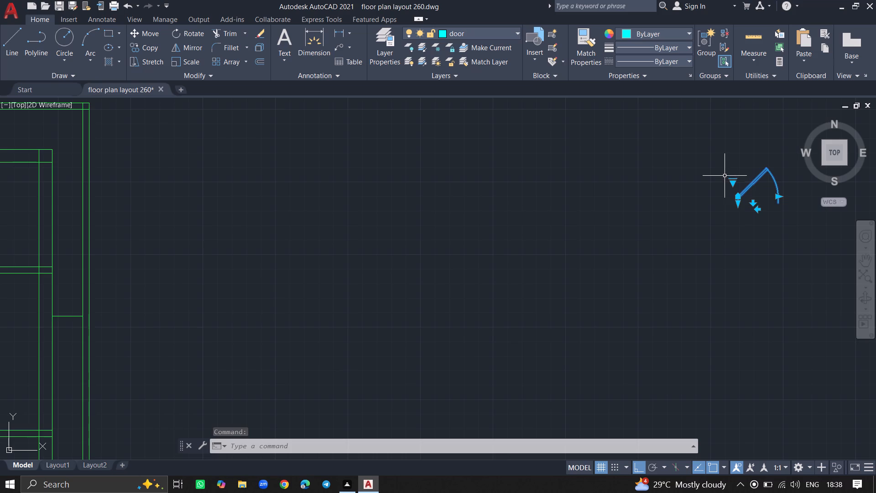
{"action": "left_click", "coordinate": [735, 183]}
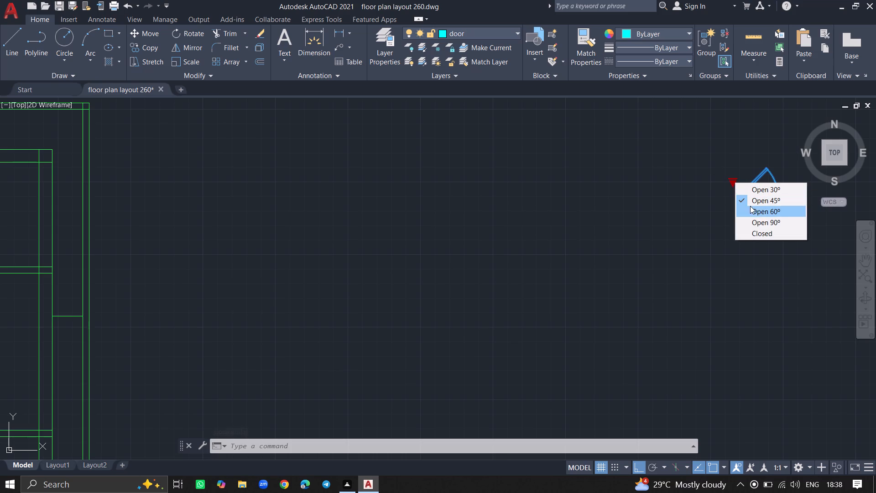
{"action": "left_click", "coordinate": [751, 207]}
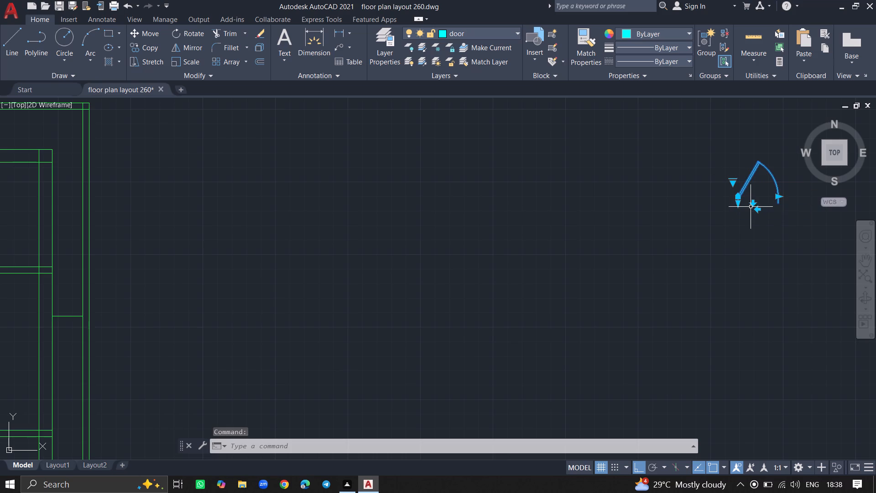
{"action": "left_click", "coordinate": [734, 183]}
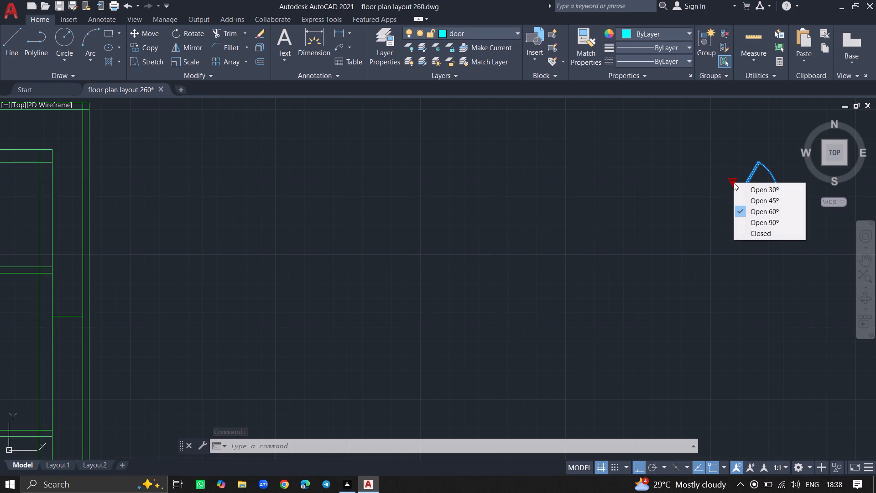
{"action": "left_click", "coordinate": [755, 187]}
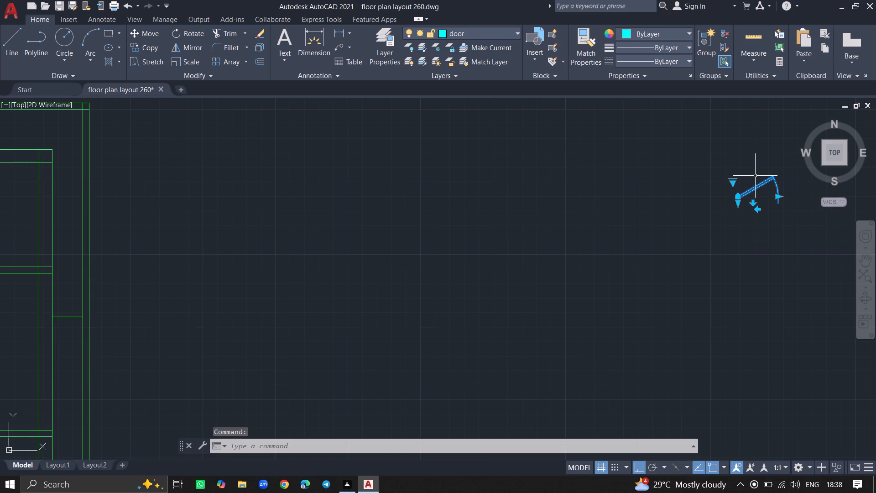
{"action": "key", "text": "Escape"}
Save the drawing.
{"action": "scroll", "coordinate": [755, 176], "scroll_direction": "down", "scroll_amount": 3, "text": "ctrl"}
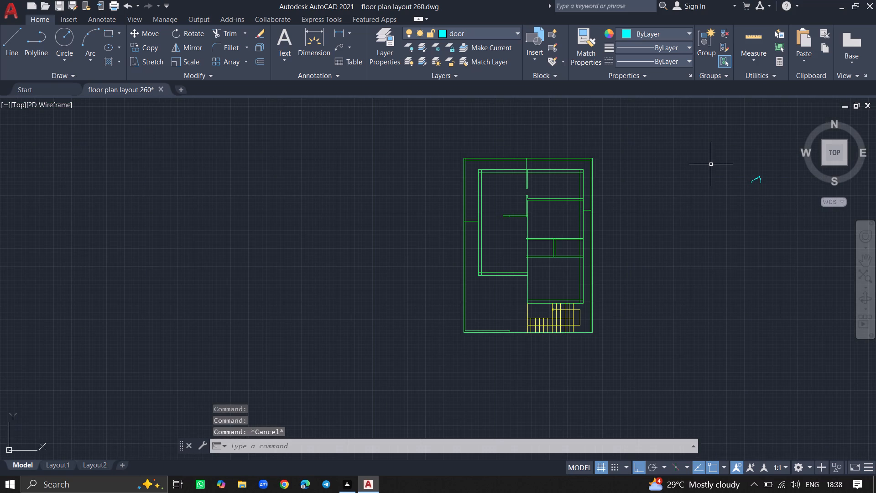
{"action": "key", "text": "ctrl+s"}
Move the door block, with Ortho off, from beside the plan into the second room from the top on the plan's right side.
{"action": "scroll", "coordinate": [757, 174], "scroll_direction": "up", "scroll_amount": 3, "text": "ctrl"}
{"action": "left_click", "coordinate": [779, 173]}
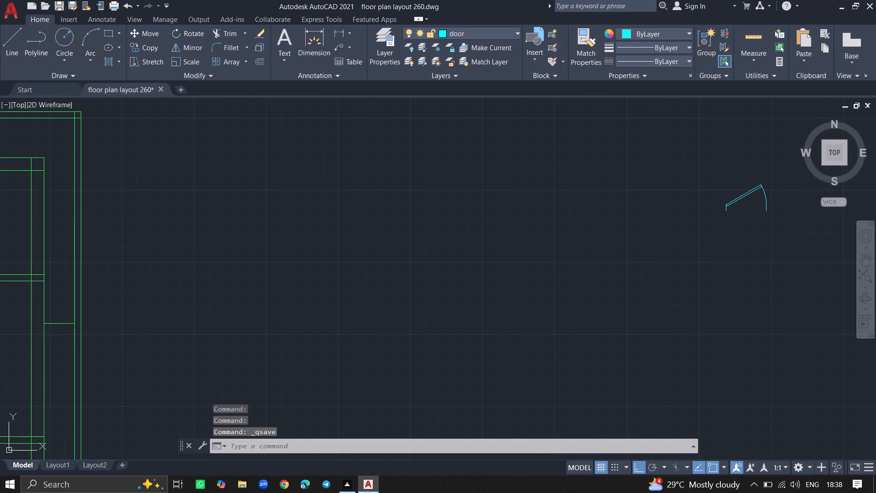
{"action": "left_click", "coordinate": [684, 240]}
{"action": "scroll", "coordinate": [647, 222], "scroll_direction": "down", "scroll_amount": 3, "text": "ctrl"}
{"action": "type", "text": "MOVE"}
{"action": "key", "text": "Return"}
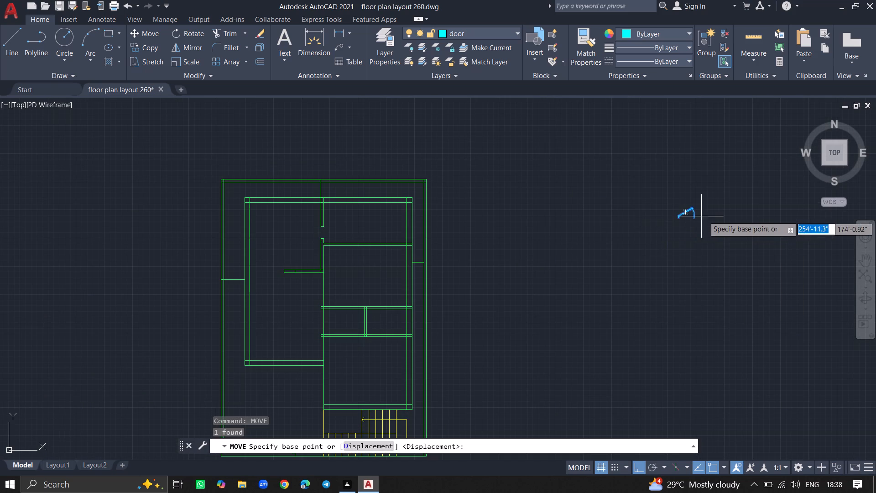
{"action": "left_click", "coordinate": [686, 213]}
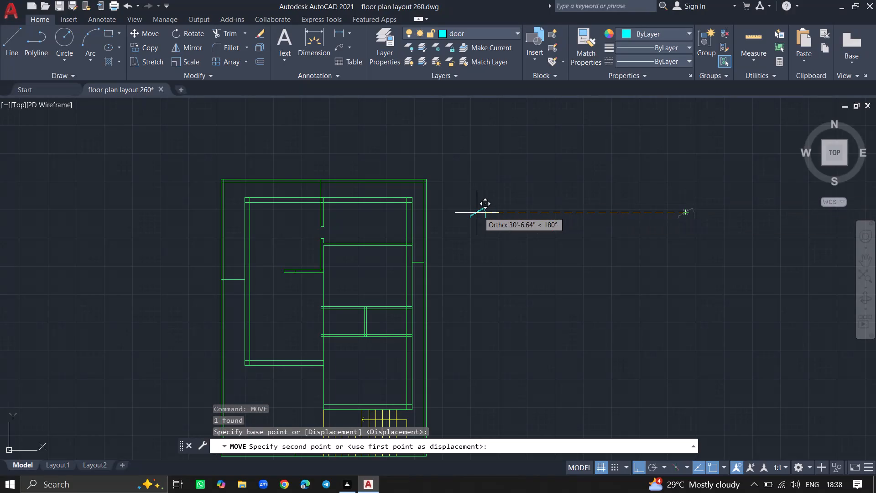
{"action": "key", "text": "F8"}
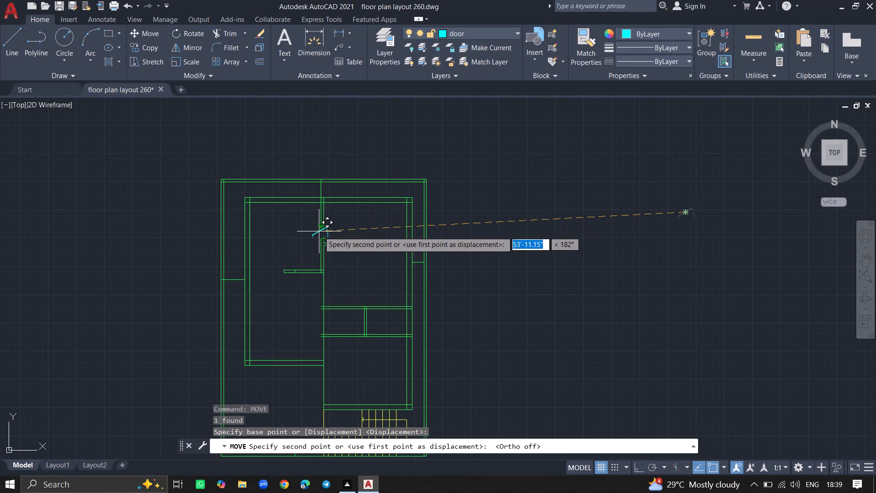
{"action": "scroll", "coordinate": [319, 231], "scroll_direction": "up", "scroll_amount": 1, "text": "ctrl"}
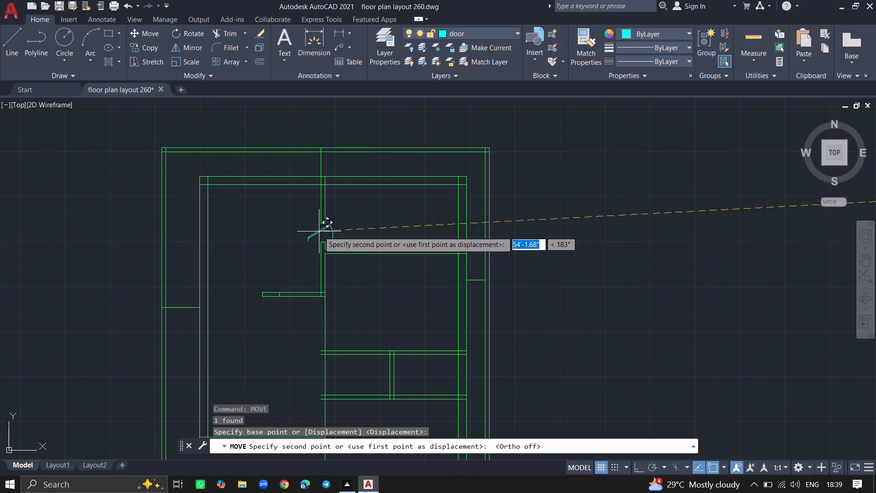
{"action": "left_click", "coordinate": [359, 281]}
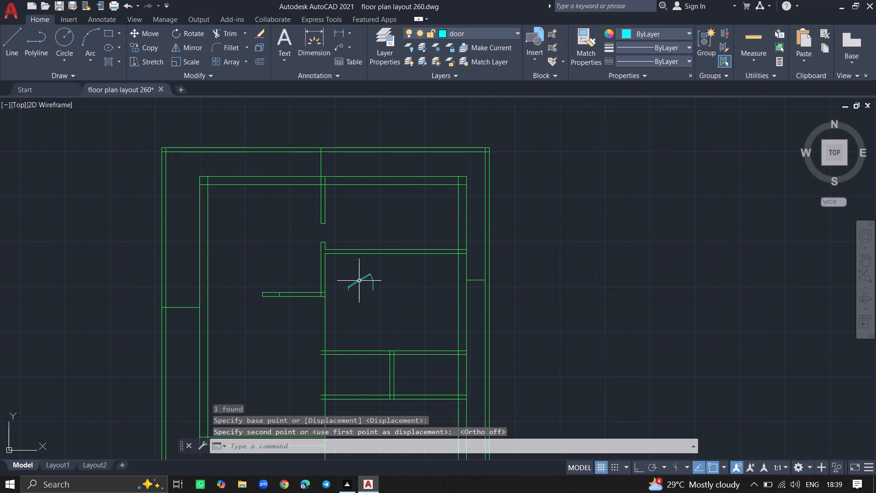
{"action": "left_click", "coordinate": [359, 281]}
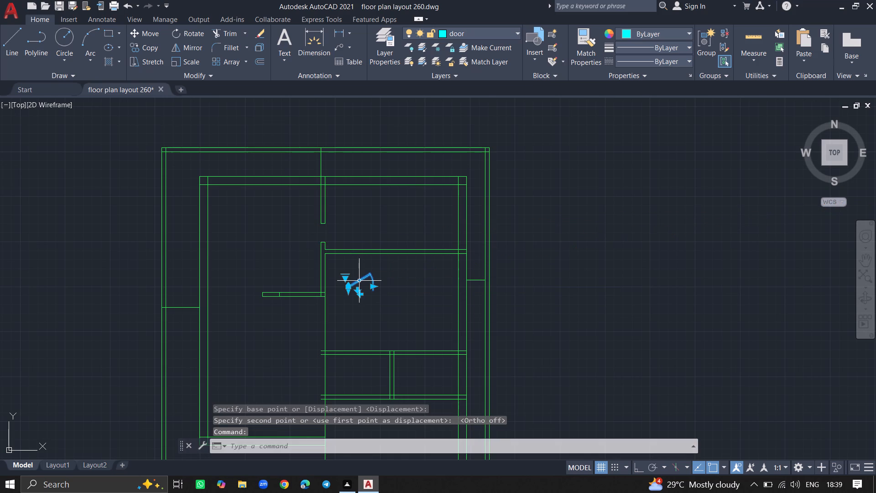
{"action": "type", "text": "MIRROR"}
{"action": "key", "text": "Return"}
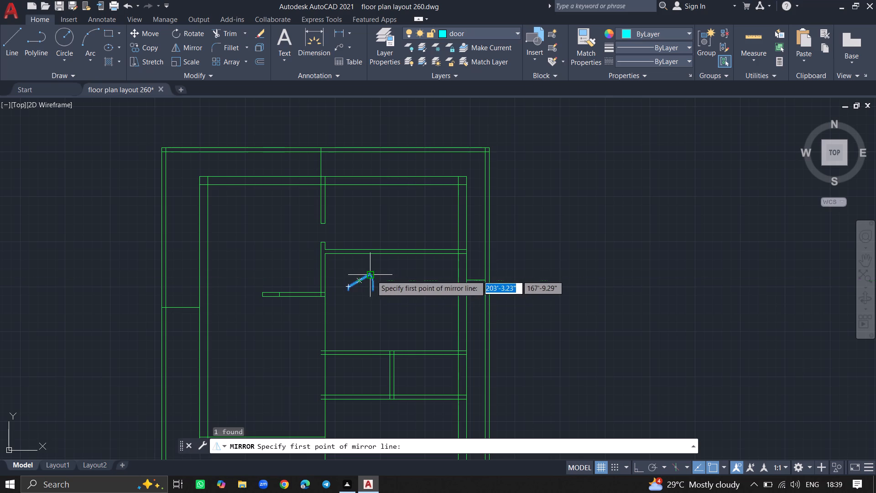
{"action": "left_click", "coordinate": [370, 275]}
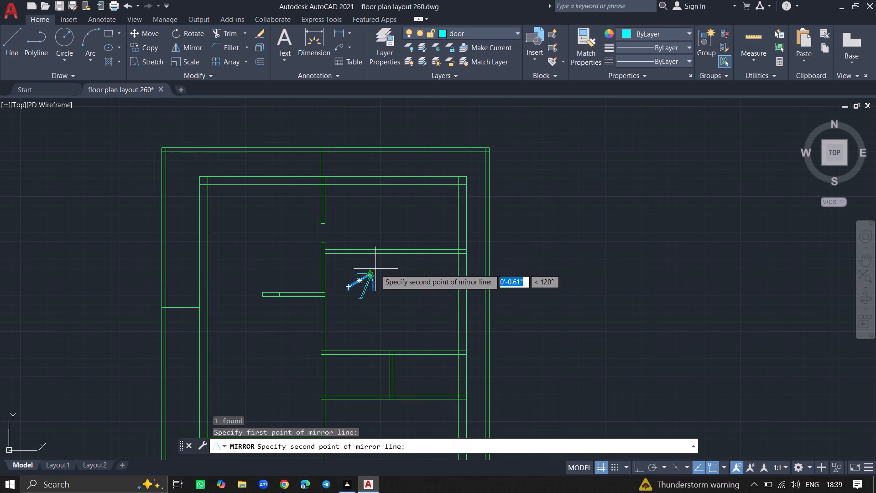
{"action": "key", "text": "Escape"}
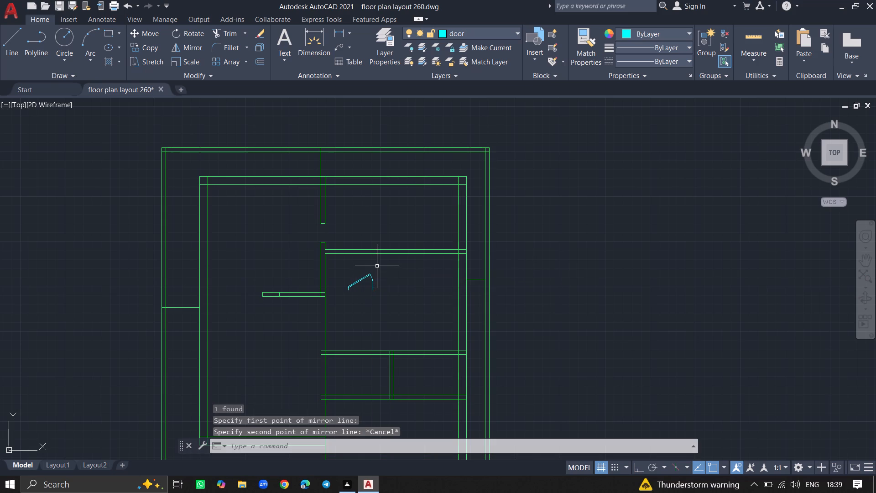
Rotate the door block about 30° counterclockwise around the upper end of its leaf.
{"action": "left_click", "coordinate": [364, 278]}
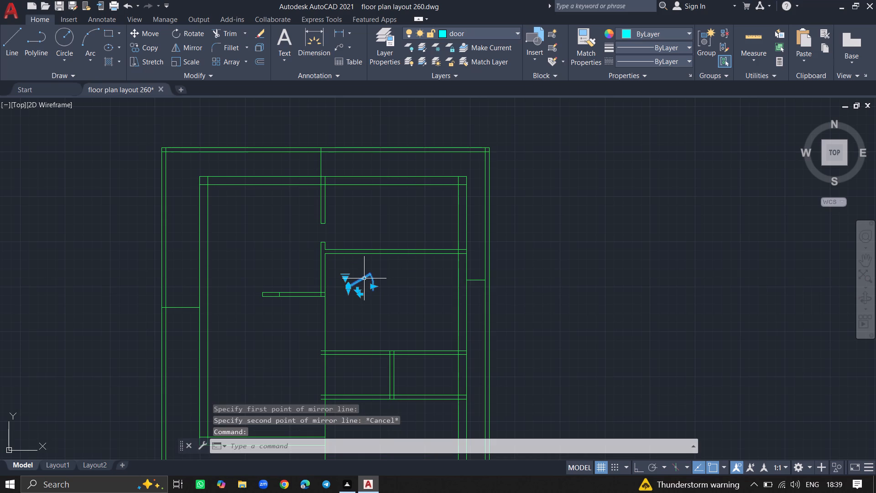
{"action": "type", "text": "RI"}
{"action": "key", "text": "BackSpace"}
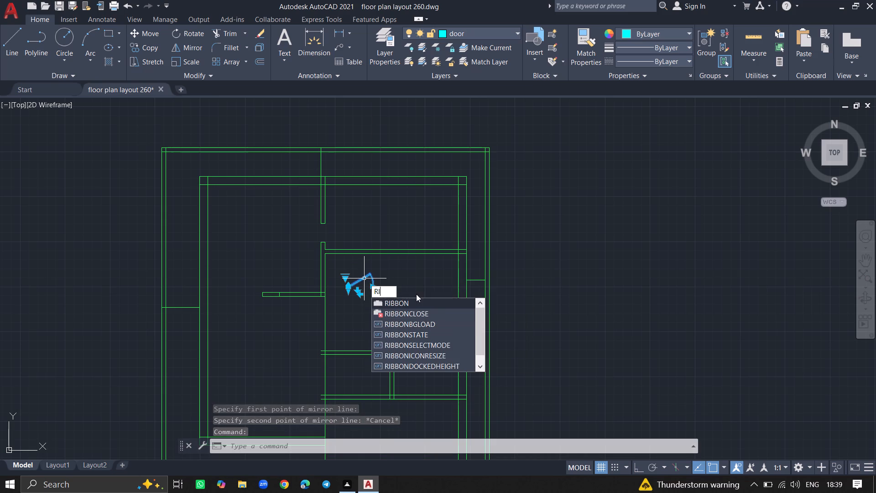
{"action": "key", "text": "BackSpace"}
{"action": "type", "text": "OTATE"}
{"action": "key", "text": "Return"}
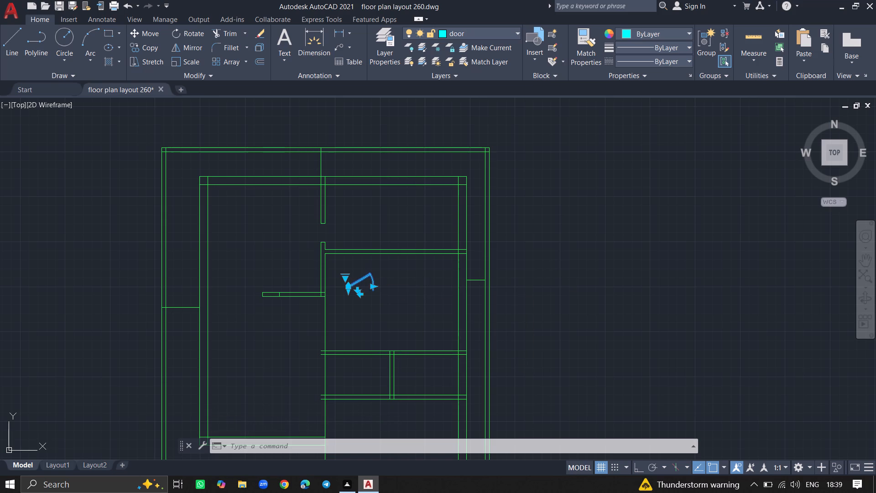
{"action": "left_click", "coordinate": [369, 277]}
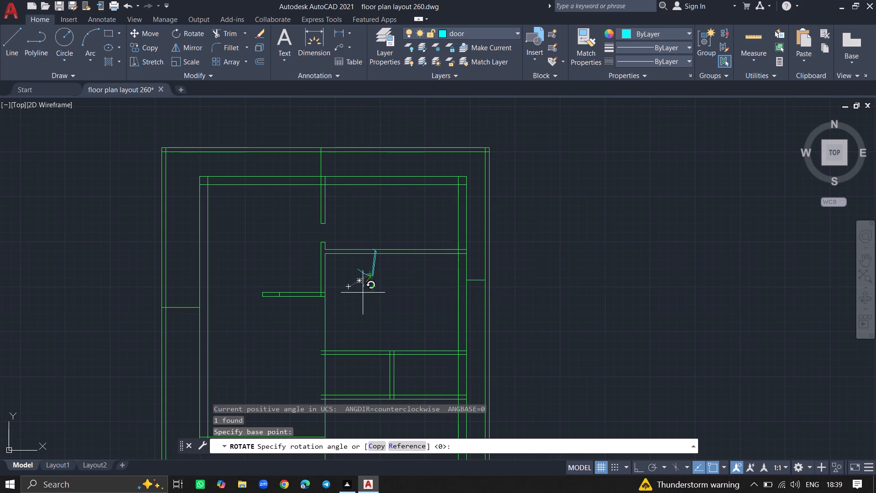
{"action": "left_click", "coordinate": [390, 266]}
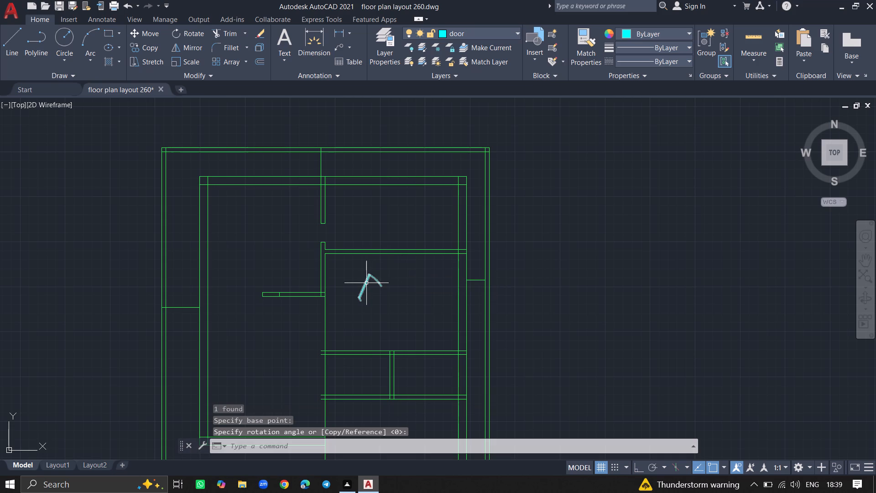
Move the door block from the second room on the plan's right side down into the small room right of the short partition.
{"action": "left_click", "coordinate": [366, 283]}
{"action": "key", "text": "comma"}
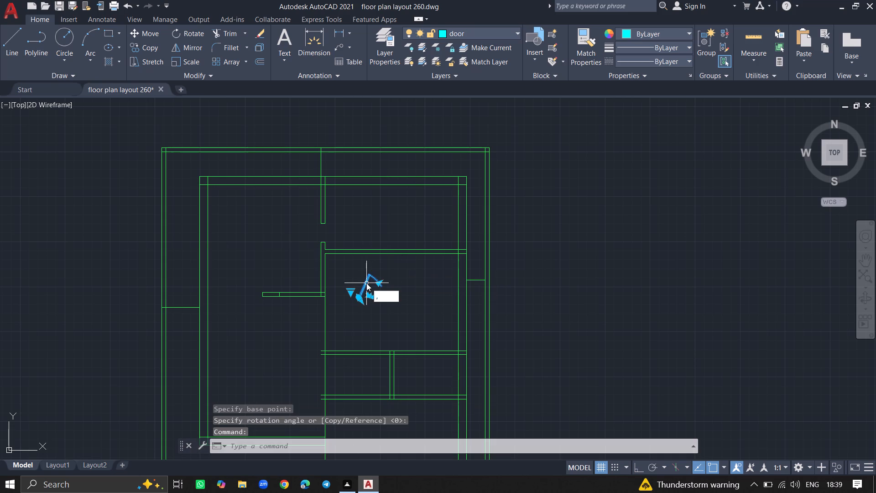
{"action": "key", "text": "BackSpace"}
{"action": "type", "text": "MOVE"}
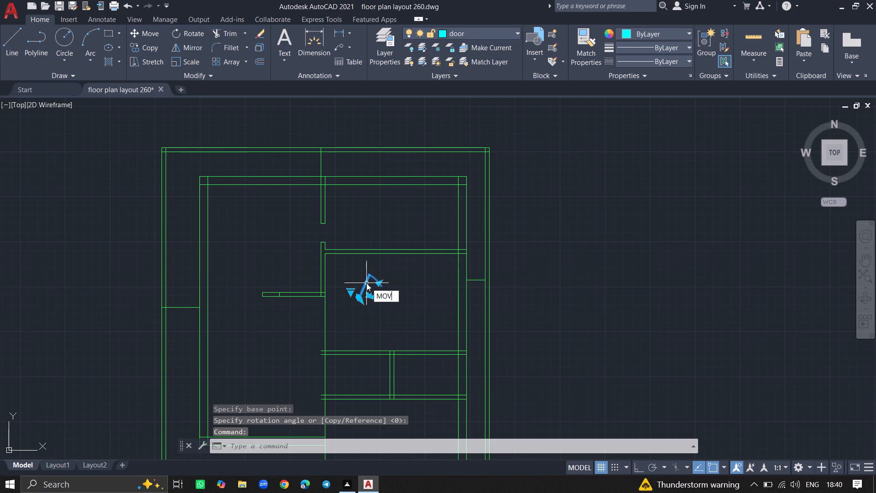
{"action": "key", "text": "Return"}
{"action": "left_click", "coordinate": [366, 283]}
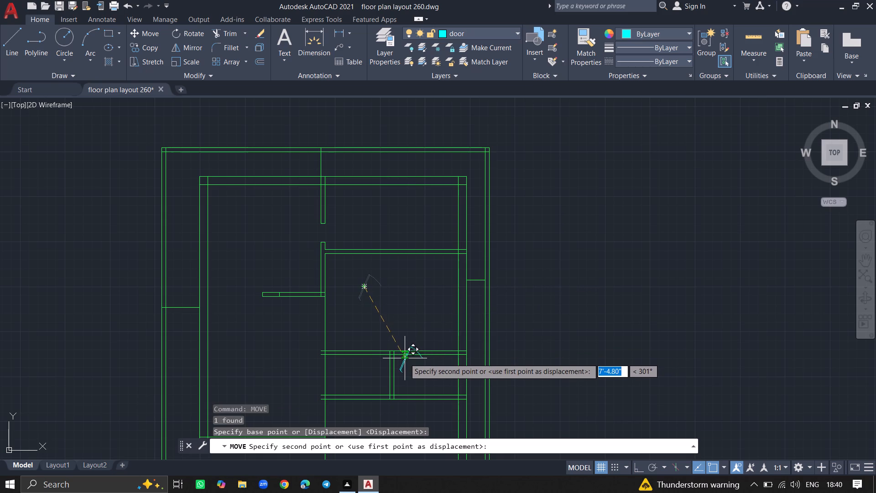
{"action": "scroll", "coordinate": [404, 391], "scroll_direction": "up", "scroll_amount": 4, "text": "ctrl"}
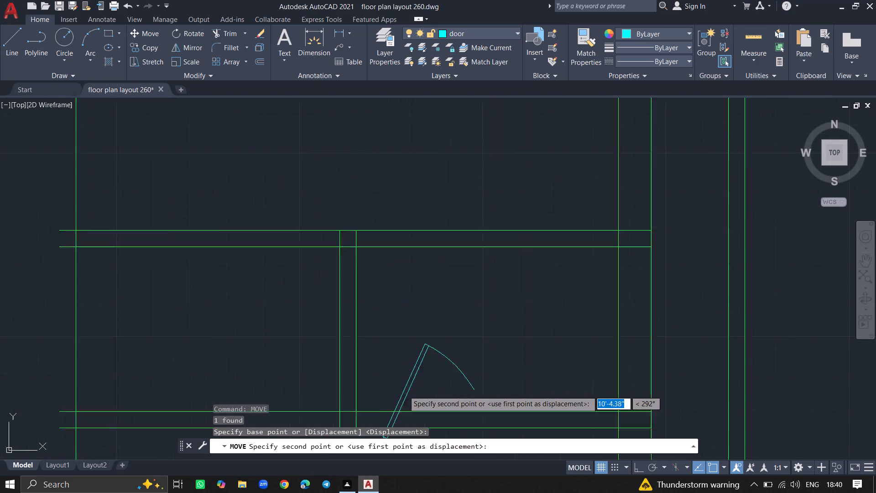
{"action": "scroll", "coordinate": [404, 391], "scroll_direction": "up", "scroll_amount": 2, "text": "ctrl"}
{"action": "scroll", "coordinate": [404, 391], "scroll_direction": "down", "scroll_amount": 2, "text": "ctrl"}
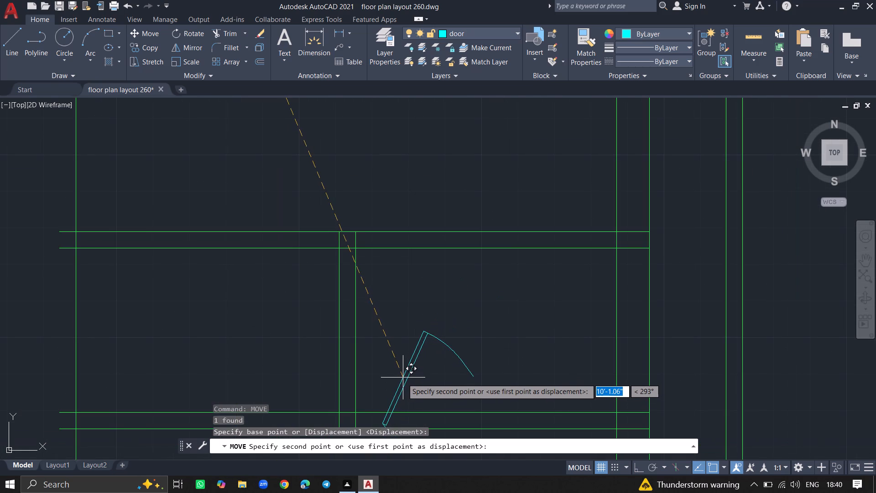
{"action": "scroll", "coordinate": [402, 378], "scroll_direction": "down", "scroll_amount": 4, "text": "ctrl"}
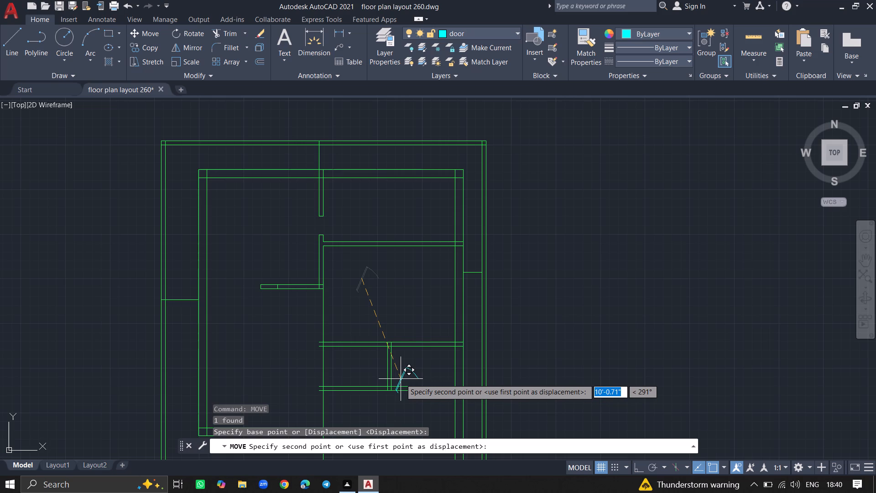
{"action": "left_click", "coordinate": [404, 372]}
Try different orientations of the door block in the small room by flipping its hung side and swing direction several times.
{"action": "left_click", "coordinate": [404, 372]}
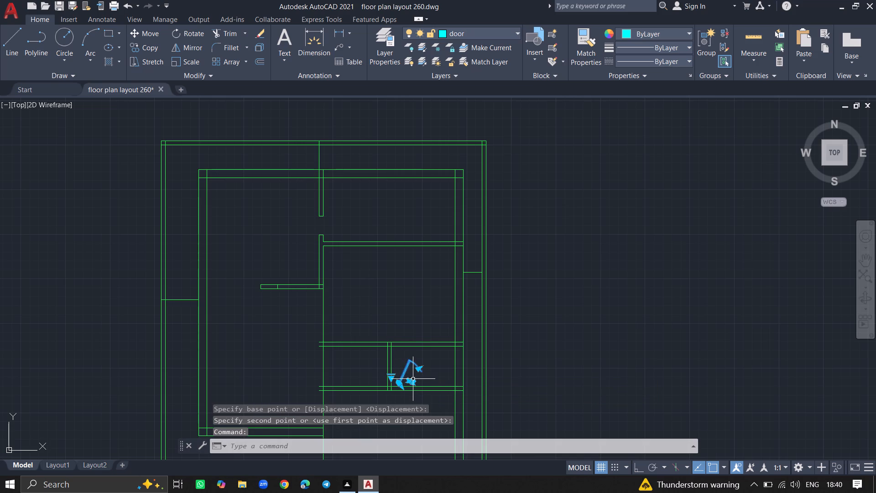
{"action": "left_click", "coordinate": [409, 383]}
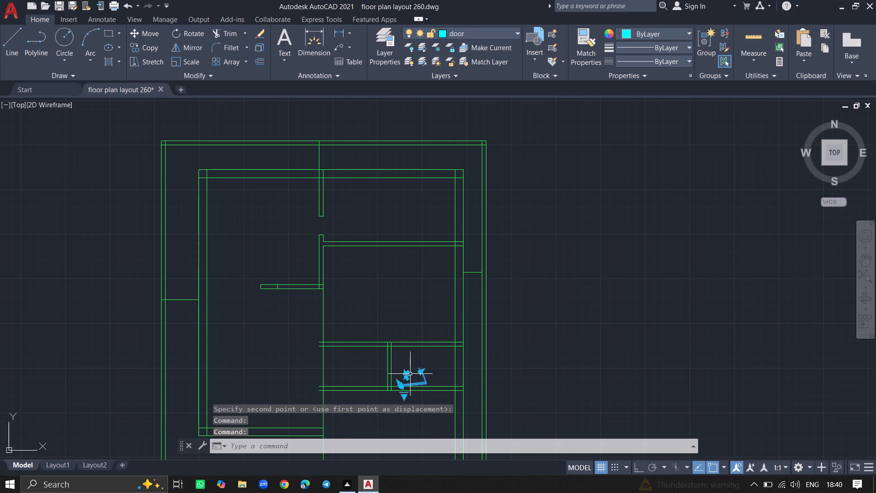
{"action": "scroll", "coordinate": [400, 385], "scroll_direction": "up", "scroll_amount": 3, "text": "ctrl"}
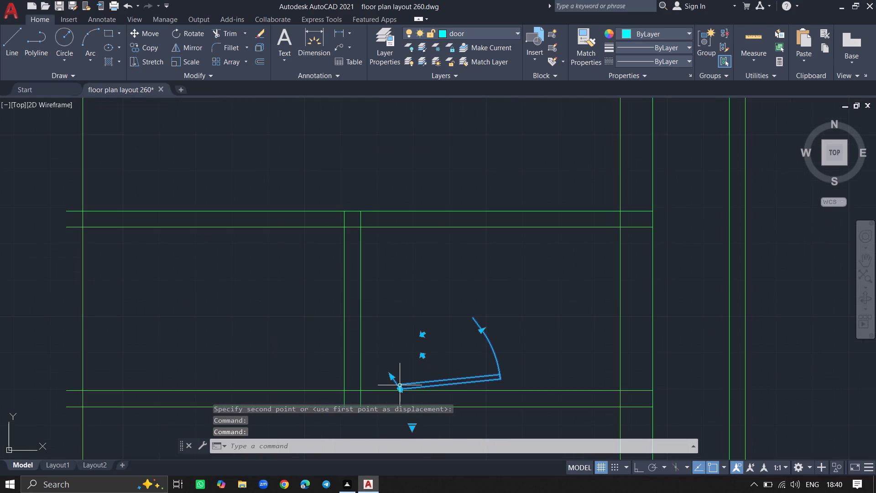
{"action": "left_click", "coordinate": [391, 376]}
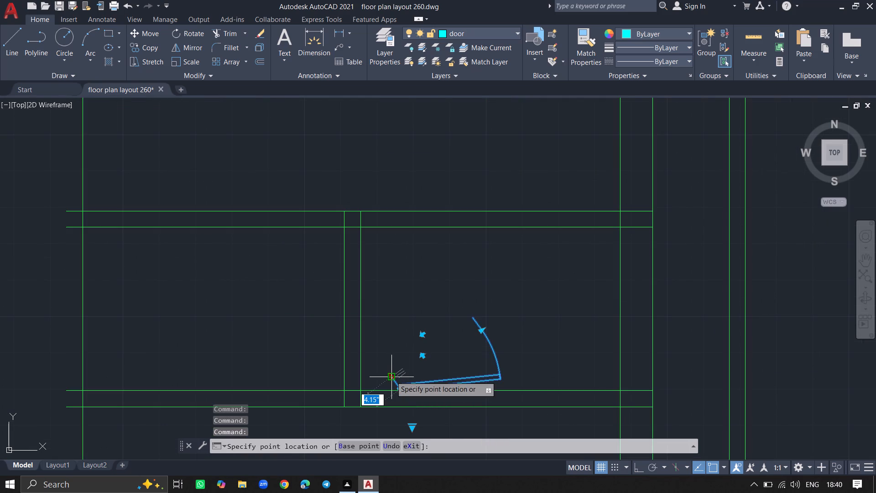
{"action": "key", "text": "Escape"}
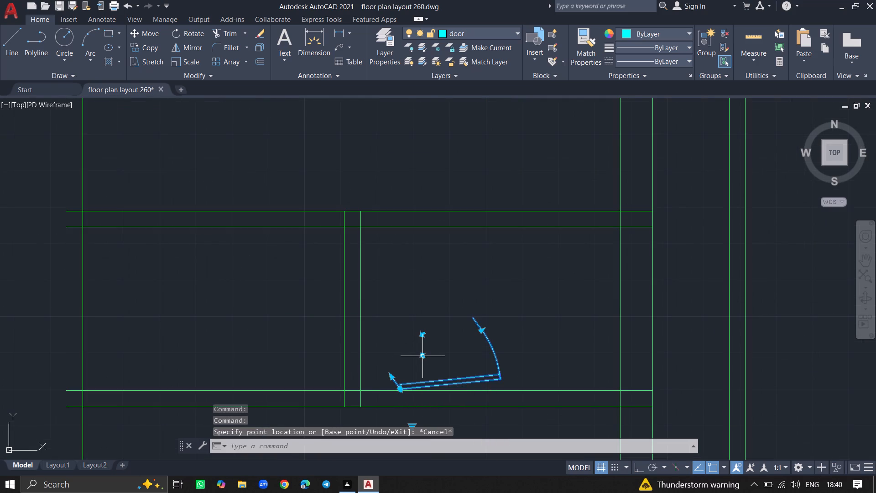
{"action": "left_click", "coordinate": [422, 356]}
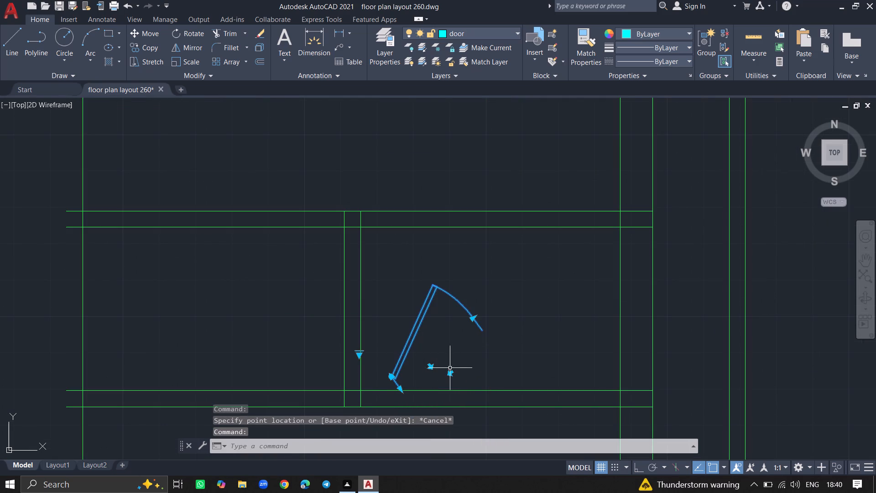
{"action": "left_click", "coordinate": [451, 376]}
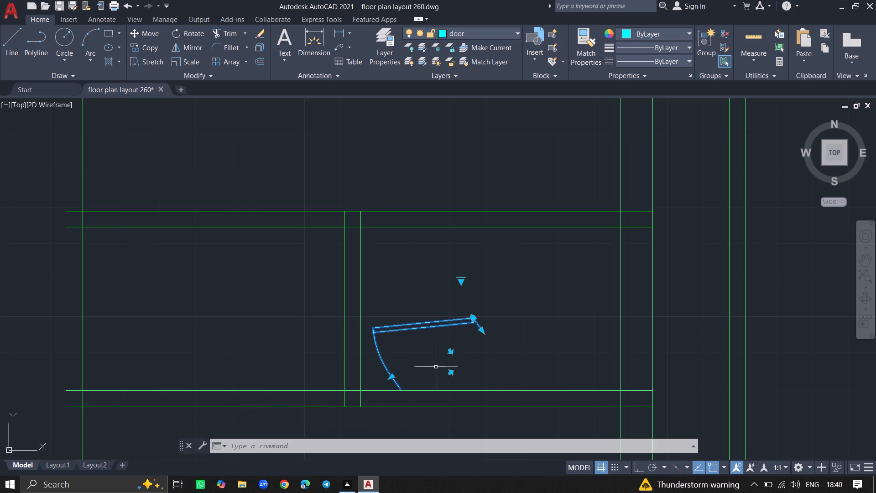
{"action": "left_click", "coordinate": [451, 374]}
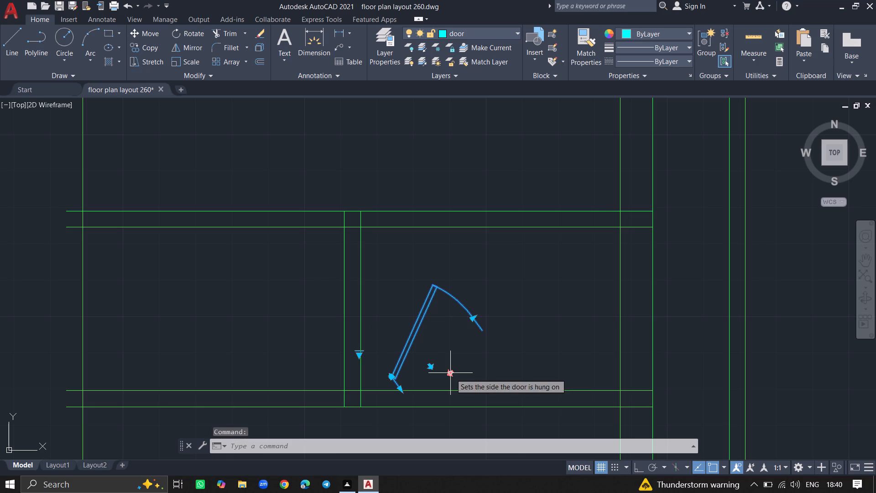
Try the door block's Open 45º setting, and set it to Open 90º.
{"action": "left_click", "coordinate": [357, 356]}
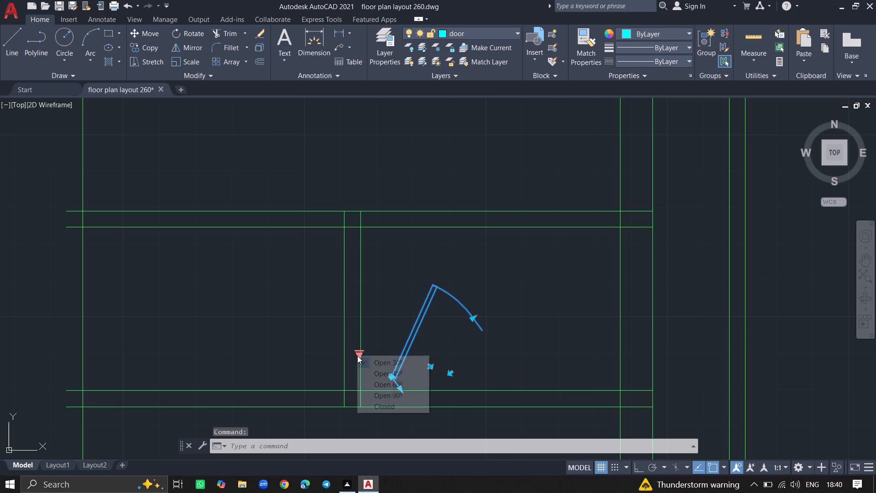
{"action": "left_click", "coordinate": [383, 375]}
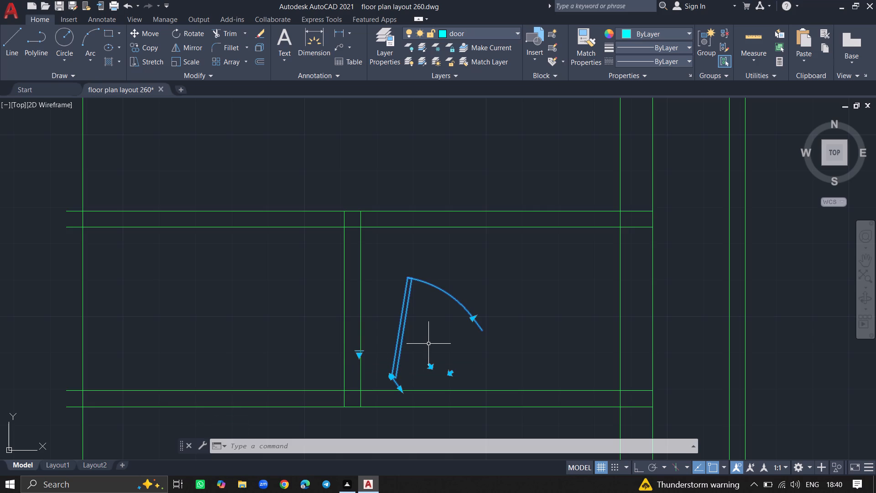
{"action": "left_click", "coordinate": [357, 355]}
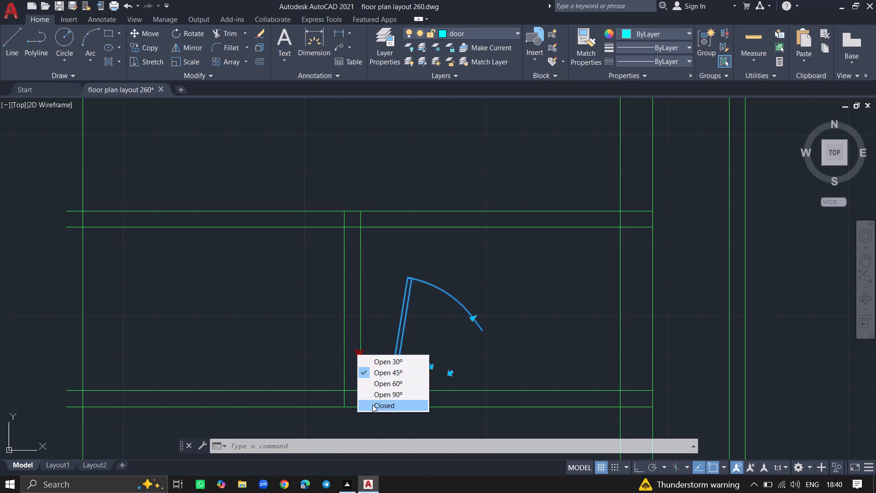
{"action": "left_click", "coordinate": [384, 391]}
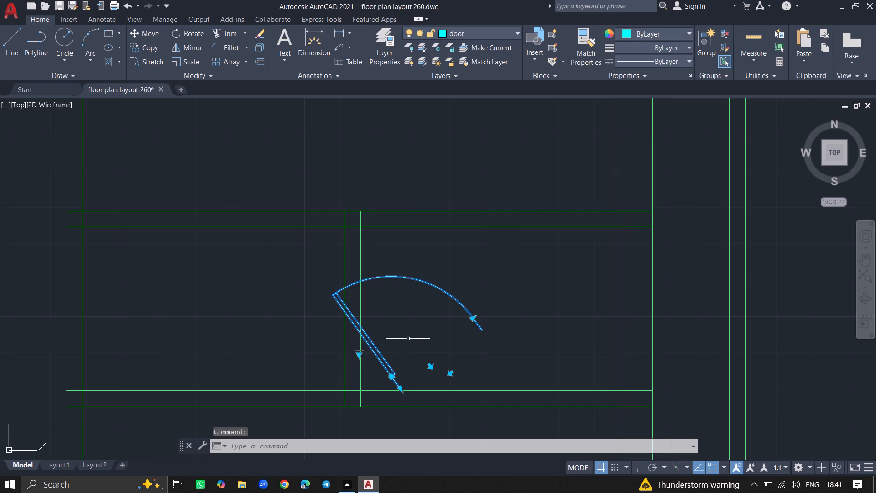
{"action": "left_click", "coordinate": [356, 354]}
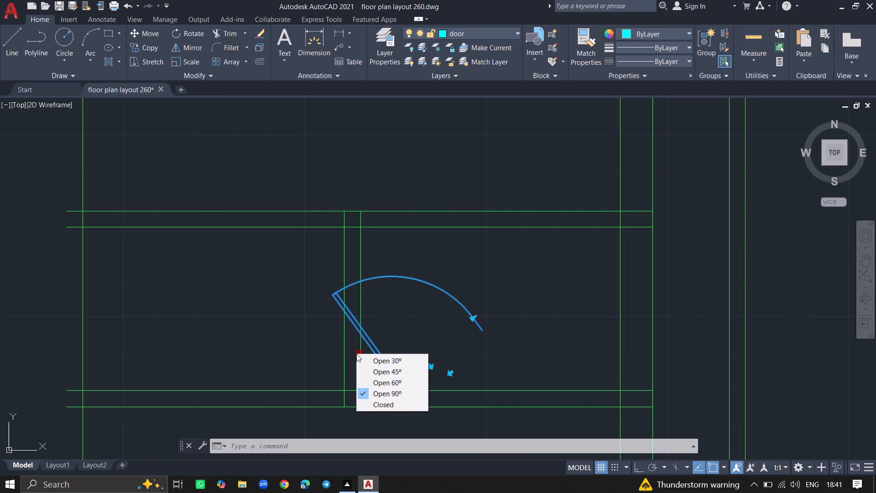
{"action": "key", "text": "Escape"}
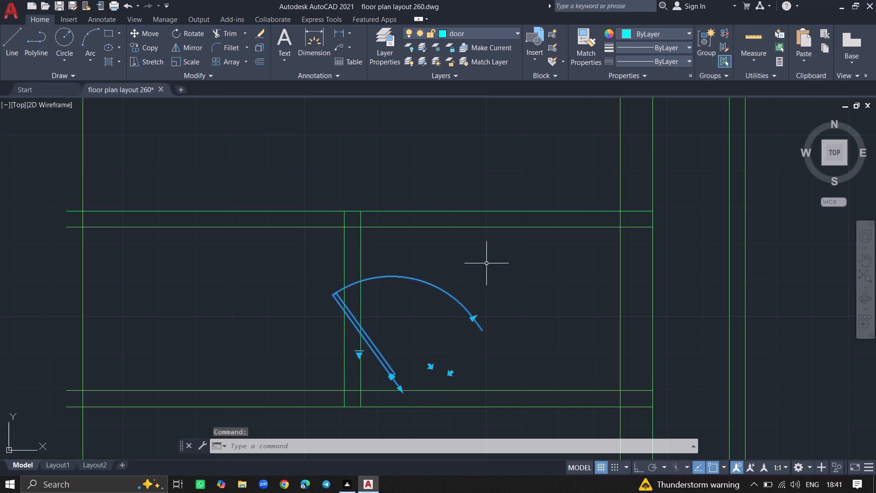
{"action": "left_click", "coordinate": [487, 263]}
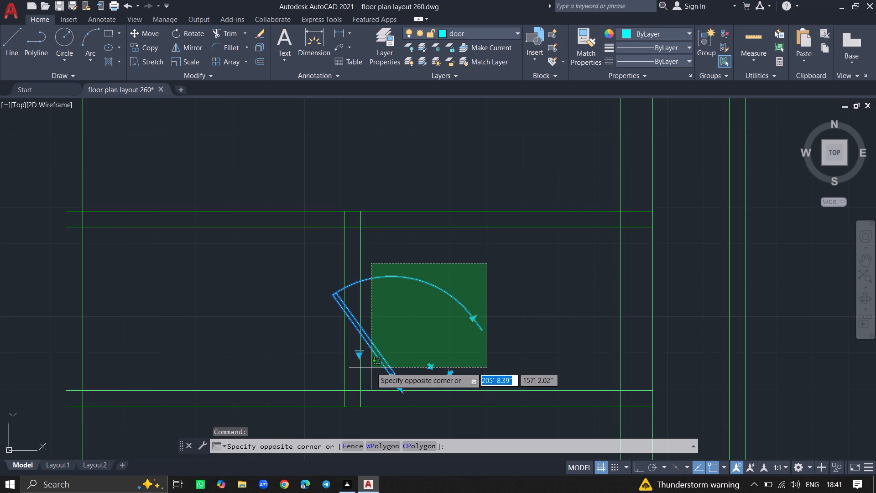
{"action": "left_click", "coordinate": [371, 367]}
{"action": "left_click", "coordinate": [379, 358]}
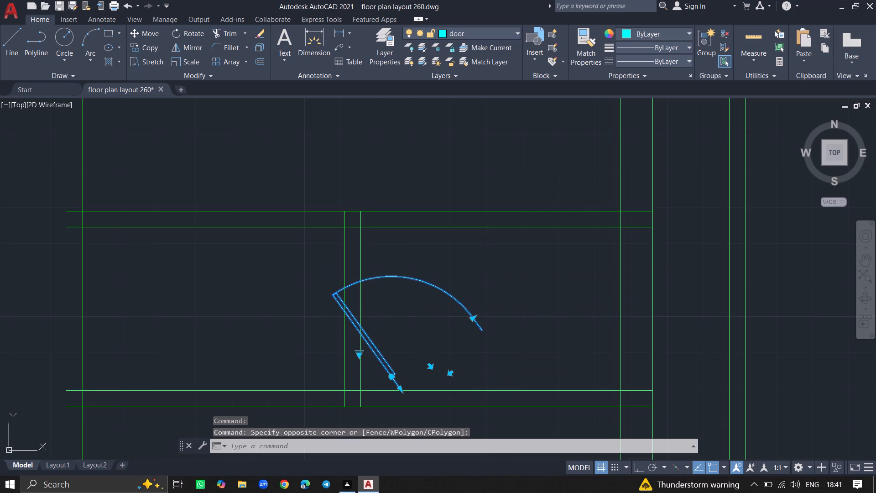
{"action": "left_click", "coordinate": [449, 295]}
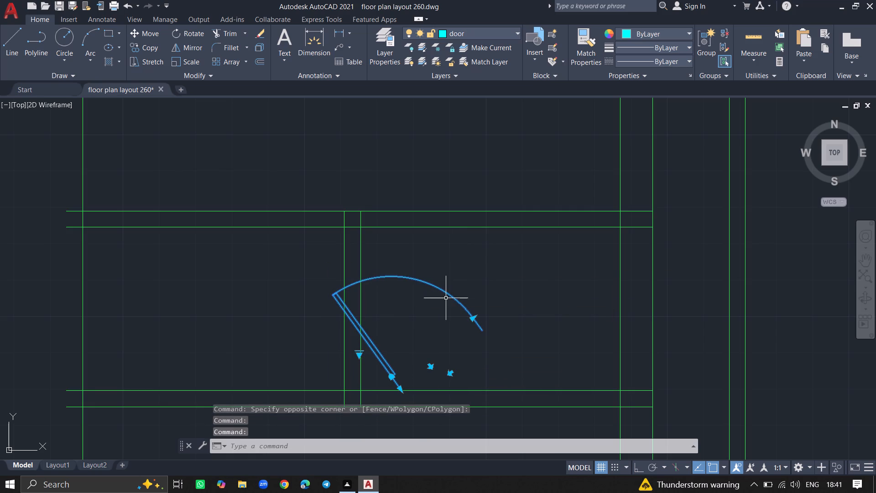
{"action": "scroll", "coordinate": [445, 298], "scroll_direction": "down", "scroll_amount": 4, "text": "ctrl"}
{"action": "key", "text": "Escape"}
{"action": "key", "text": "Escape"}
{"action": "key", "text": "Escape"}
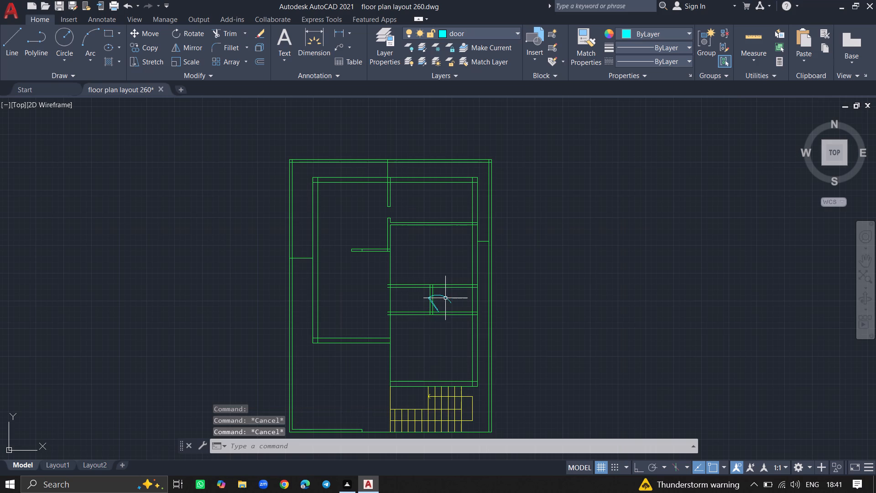
Save the drawing.
{"action": "key", "text": "ctrl+s"}
{"action": "key", "text": "ctrl+s"}
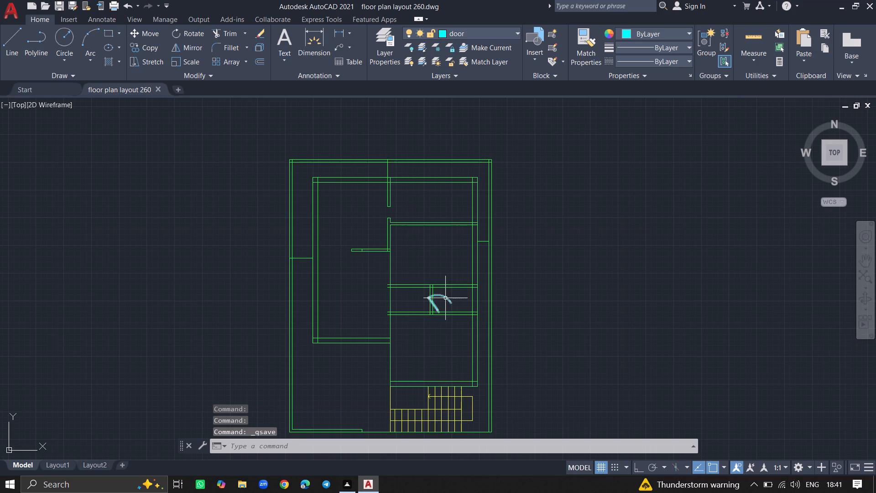
Erase the door block from the small room beside the short partition.
{"action": "scroll", "coordinate": [441, 300], "scroll_direction": "up", "scroll_amount": 3, "text": "ctrl"}
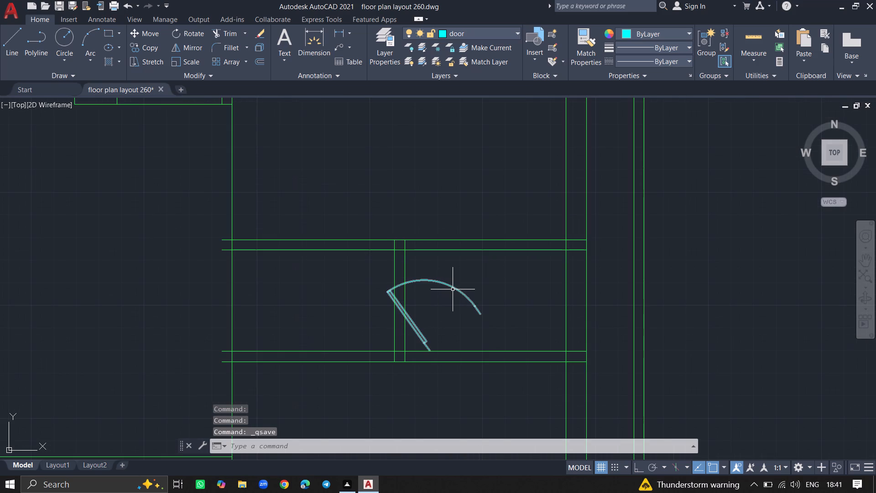
{"action": "left_click", "coordinate": [454, 288]}
{"action": "key", "text": "Delete"}
Insert a new Door - Imperial block from the architectural tool palette in the empty area to the right of the plan, and close the palette.
{"action": "scroll", "coordinate": [454, 288], "scroll_direction": "down", "scroll_amount": 6, "text": "ctrl"}
{"action": "scroll", "coordinate": [454, 288], "scroll_direction": "up", "scroll_amount": 2, "text": "ctrl"}
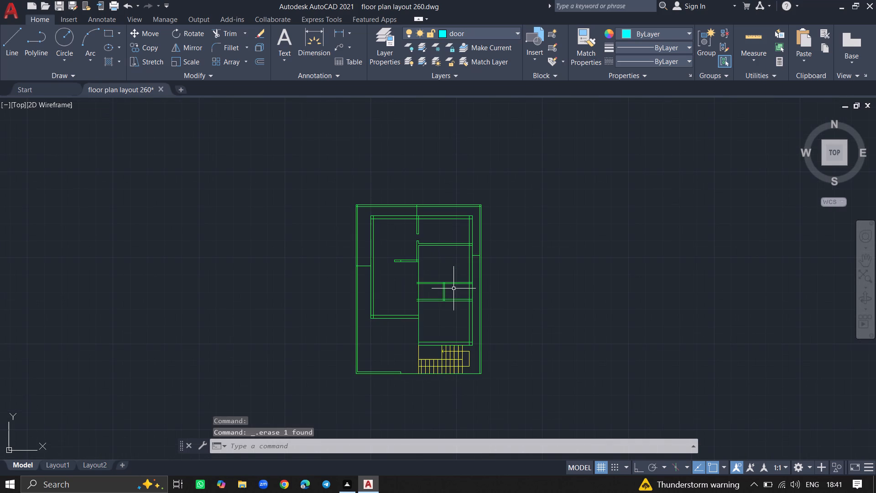
{"action": "key", "text": "ctrl+3"}
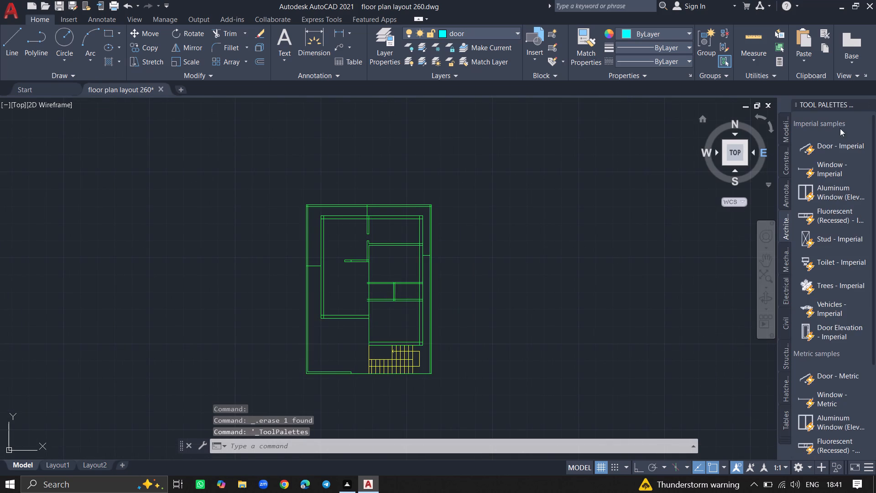
{"action": "left_click", "coordinate": [832, 143]}
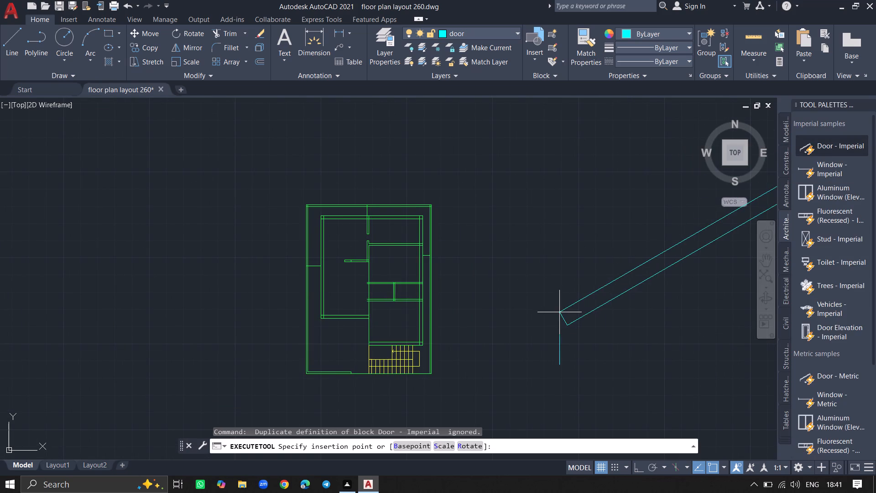
{"action": "left_click", "coordinate": [488, 336]}
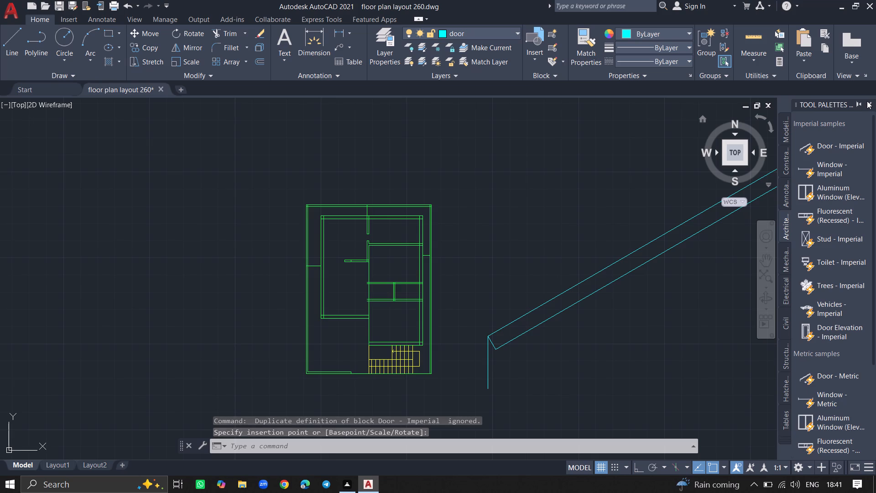
{"action": "left_click", "coordinate": [867, 101]}
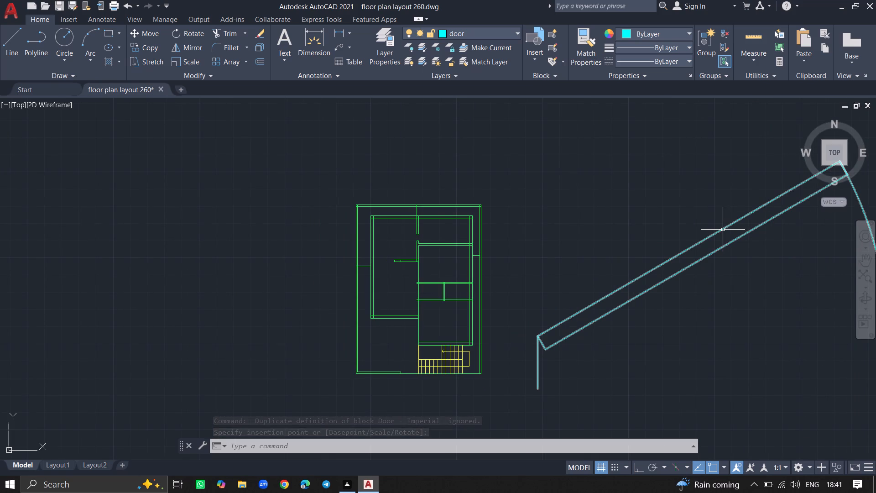
Set the newly inserted door block's opening to Open 90º.
{"action": "left_click", "coordinate": [723, 230]}
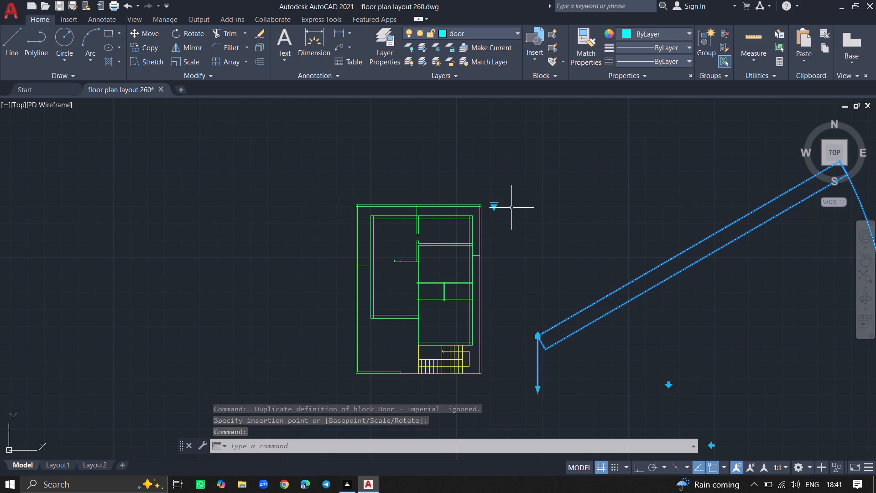
{"action": "double_click", "coordinate": [494, 206]}
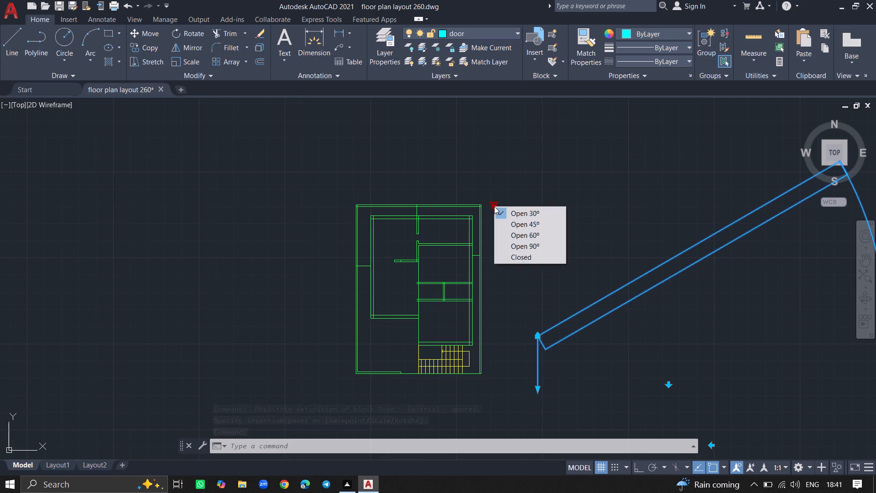
{"action": "left_click", "coordinate": [524, 246]}
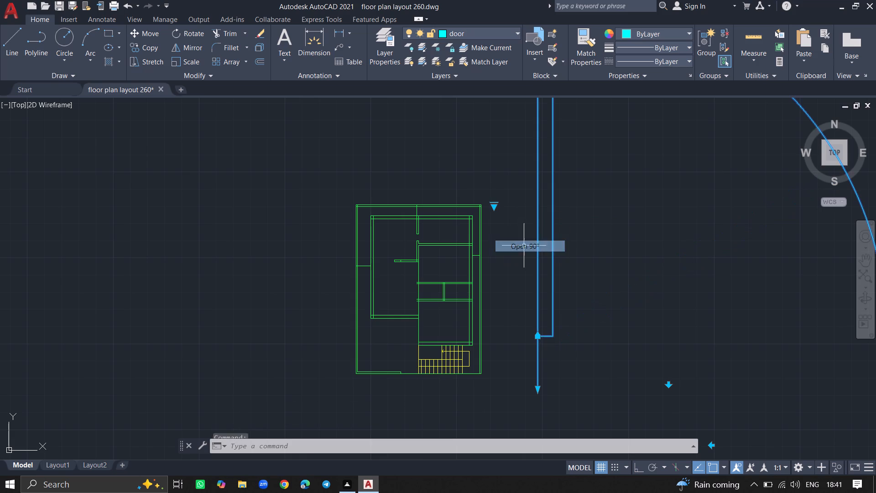
{"action": "key", "text": "Escape"}
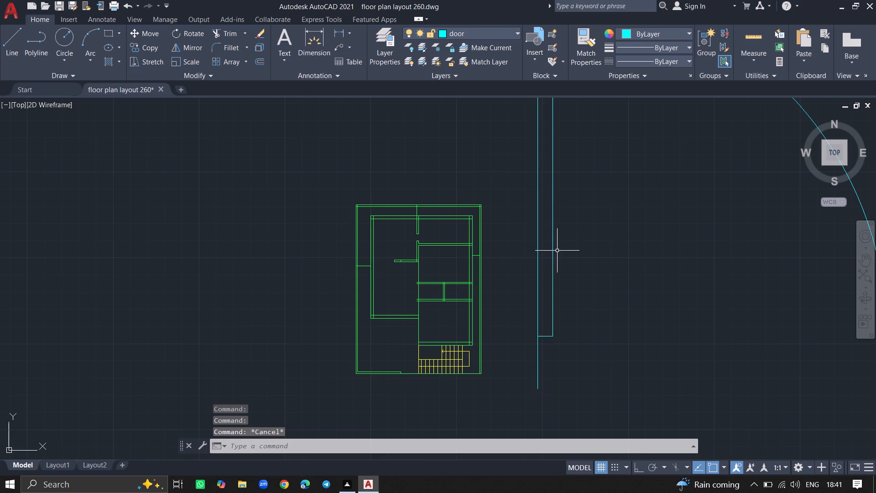
Scale the new door block down to a fraction of the plan's width, using the upper end of its leaf as base point.
{"action": "scroll", "coordinate": [557, 251], "scroll_direction": "down", "scroll_amount": 4, "text": "ctrl"}
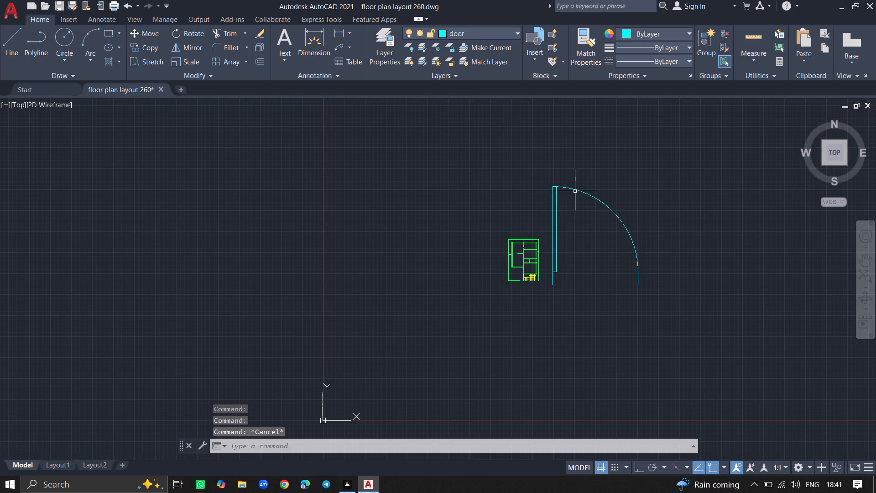
{"action": "left_click", "coordinate": [575, 189]}
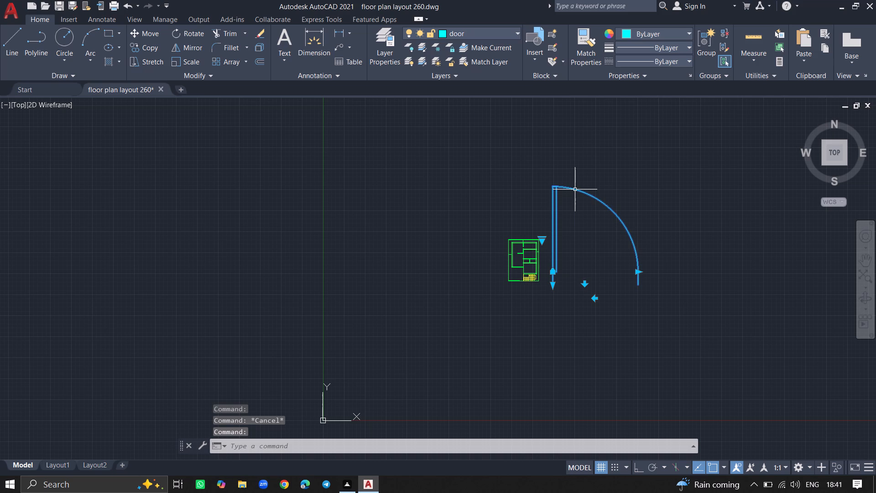
{"action": "type", "text": "SC"}
{"action": "key", "text": "Return"}
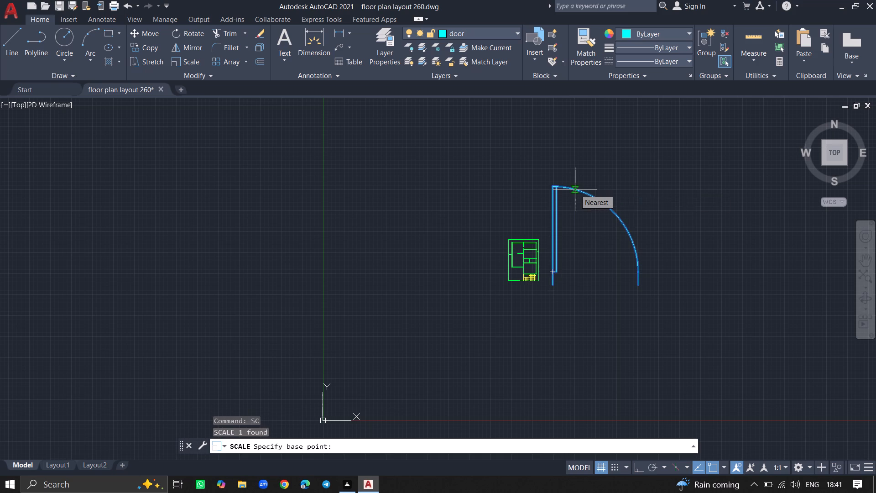
{"action": "left_click", "coordinate": [557, 186]}
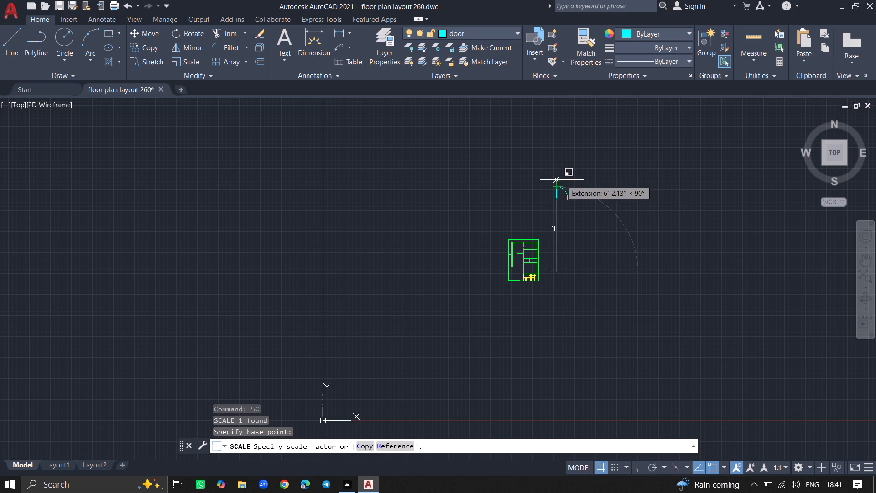
{"action": "left_click", "coordinate": [561, 181]}
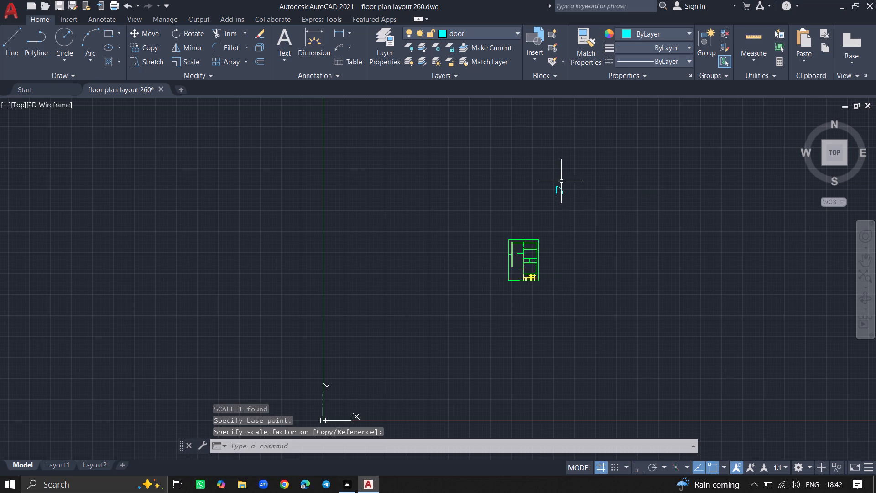
Set the reduced door block's opening to Open 30º.
{"action": "scroll", "coordinate": [556, 191], "scroll_direction": "up", "scroll_amount": 3, "text": "ctrl"}
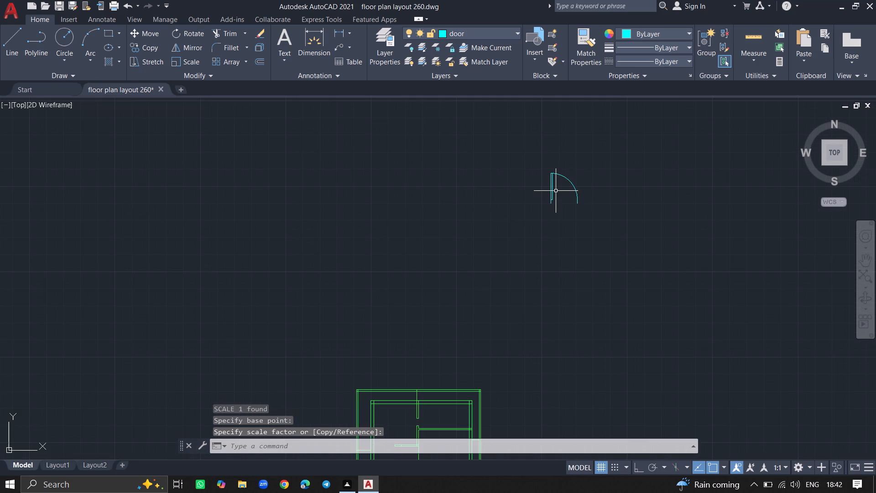
{"action": "left_click", "coordinate": [551, 191]}
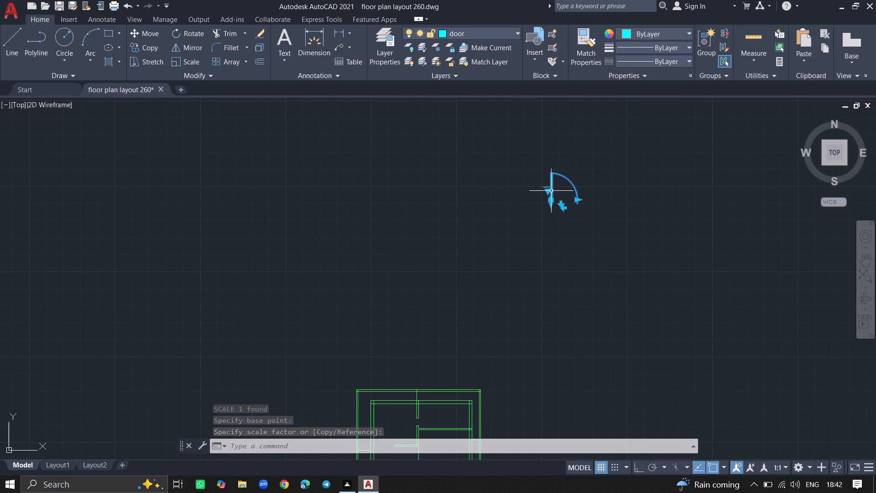
{"action": "left_click", "coordinate": [547, 191]}
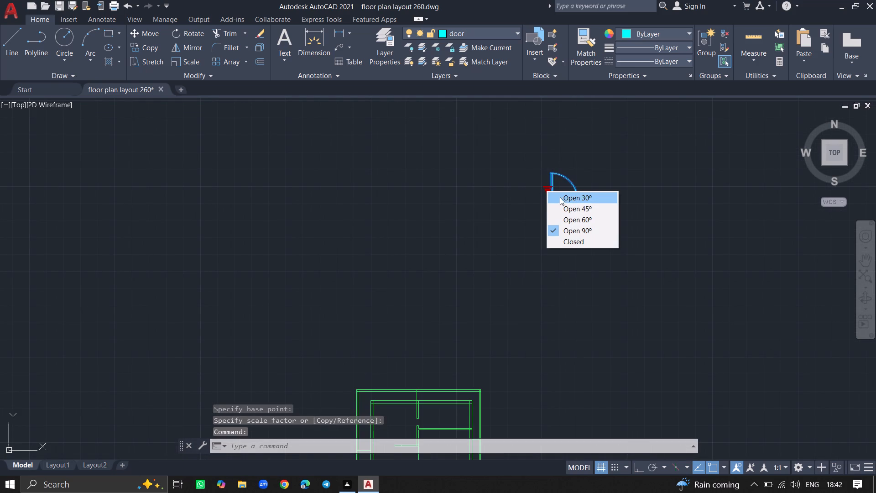
{"action": "left_click", "coordinate": [561, 198]}
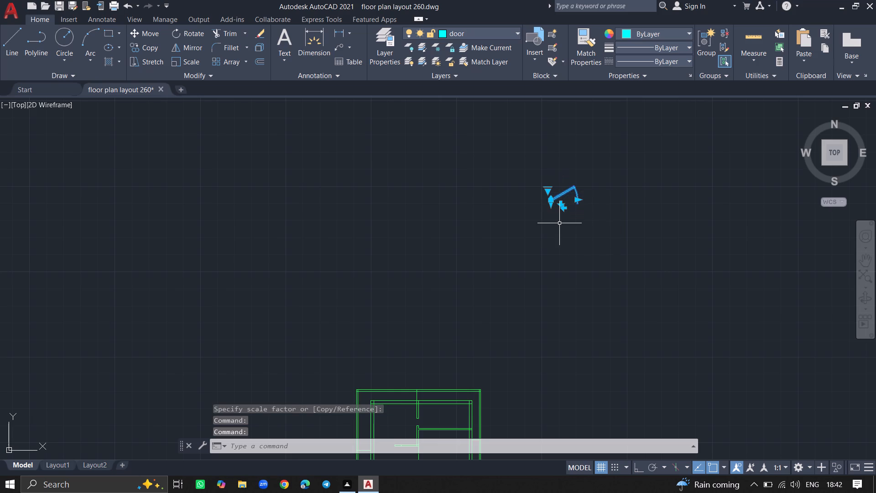
{"action": "key", "text": "Escape"}
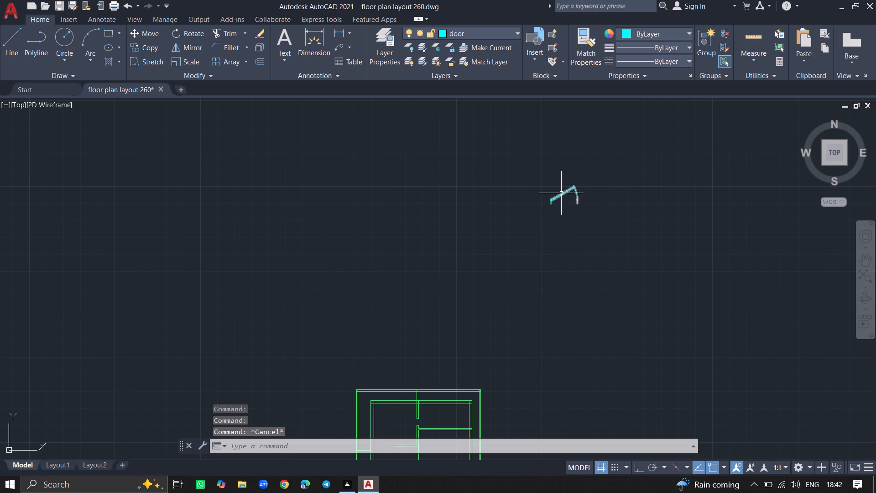
Move the door block by its leaf midpoint into the small room on the east side of the short dividing wall.
{"action": "left_click", "coordinate": [561, 193]}
{"action": "key", "text": "n"}
{"action": "key", "text": "BackSpace"}
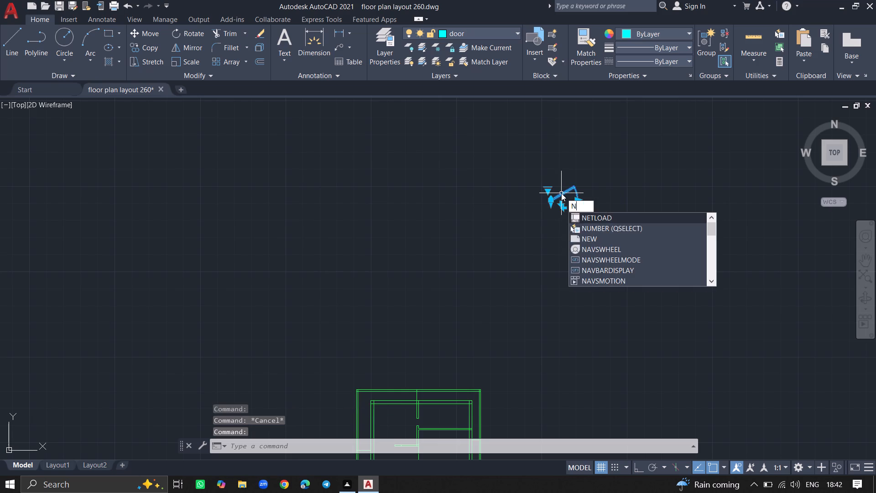
{"action": "key", "text": "BackSpace"}
{"action": "type", "text": "MOVE"}
{"action": "key", "text": "Return"}
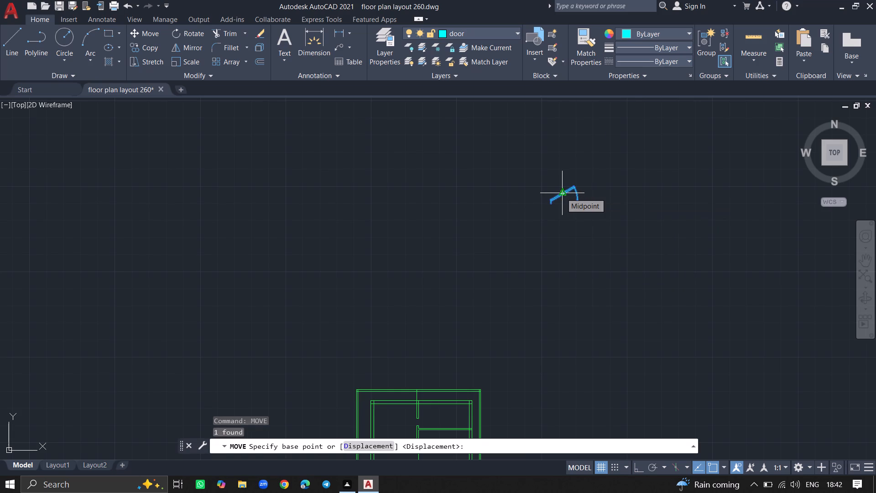
{"action": "left_click", "coordinate": [561, 193]}
{"action": "scroll", "coordinate": [520, 266], "scroll_direction": "down", "scroll_amount": 3, "text": "ctrl"}
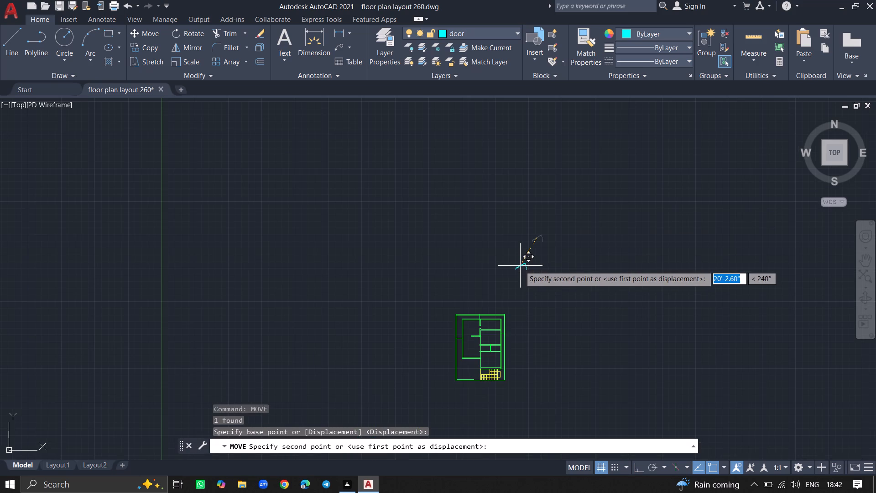
{"action": "scroll", "coordinate": [486, 346], "scroll_direction": "up", "scroll_amount": 2, "text": "ctrl"}
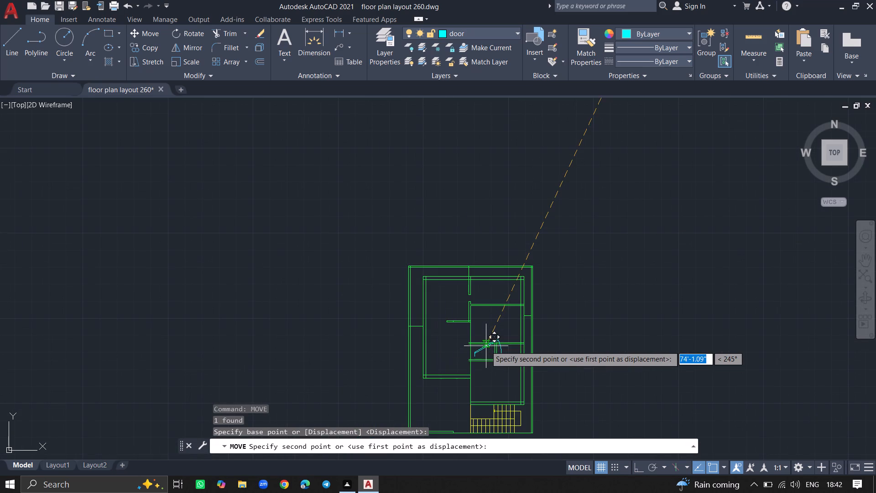
{"action": "scroll", "coordinate": [481, 352], "scroll_direction": "up", "scroll_amount": 4, "text": "ctrl"}
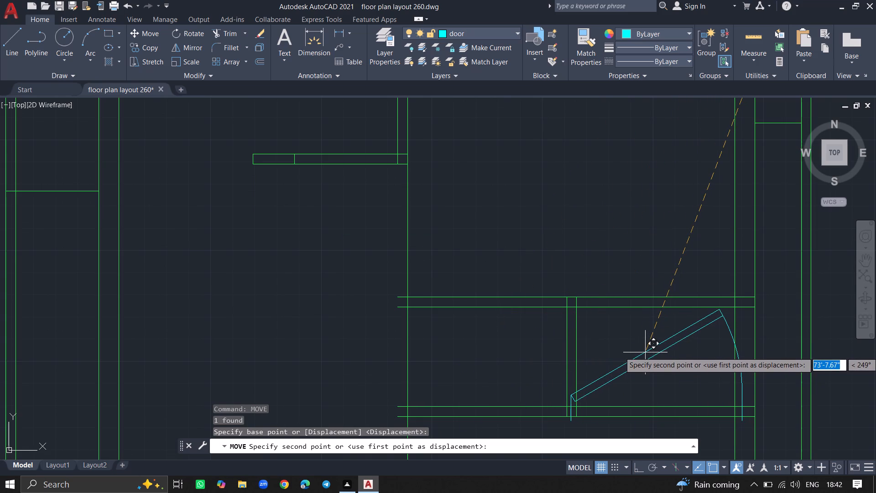
{"action": "left_click", "coordinate": [645, 352]}
Scale the door block in the small room by a factor of about 0.25 from its leaf.
{"action": "left_click", "coordinate": [645, 352]}
{"action": "type", "text": "SC"}
{"action": "key", "text": "Return"}
{"action": "left_click", "coordinate": [645, 352]}
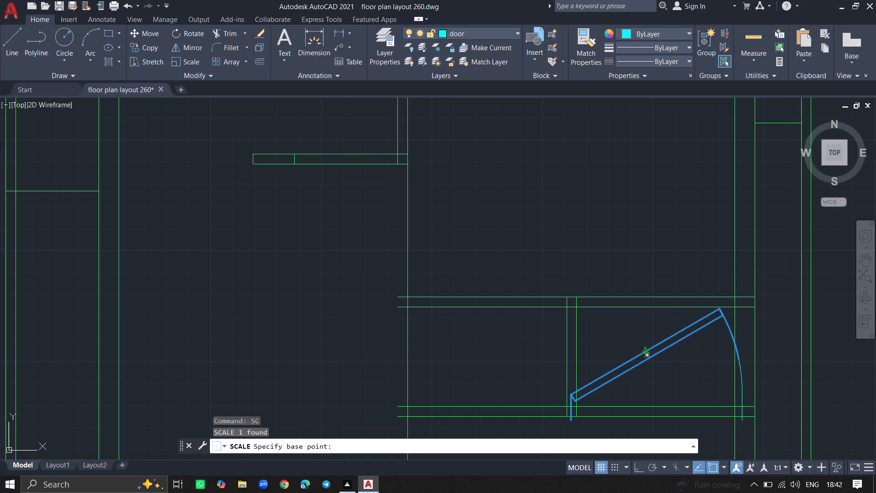
{"action": "left_click", "coordinate": [657, 330]}
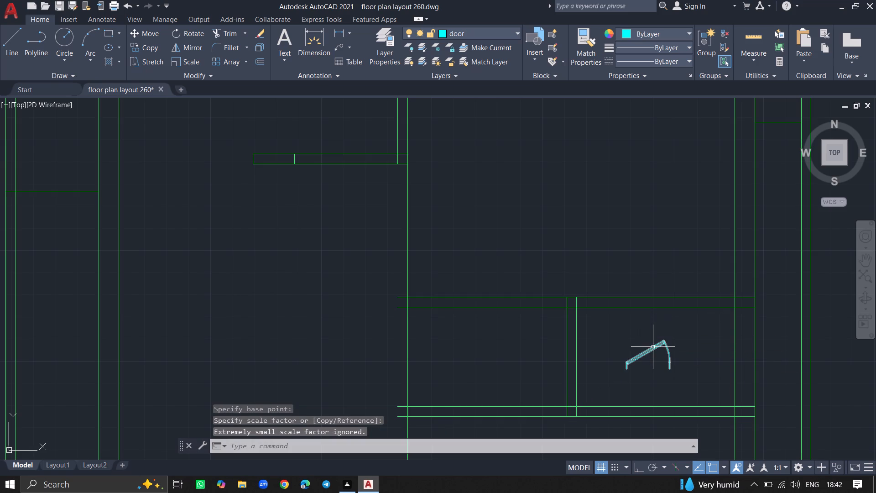
Move the door block onto the small room's lower wall, beside the foot of the dividing wall.
{"action": "left_click", "coordinate": [652, 349]}
{"action": "type", "text": "MOVE"}
{"action": "key", "text": "Return"}
{"action": "left_click", "coordinate": [652, 349]}
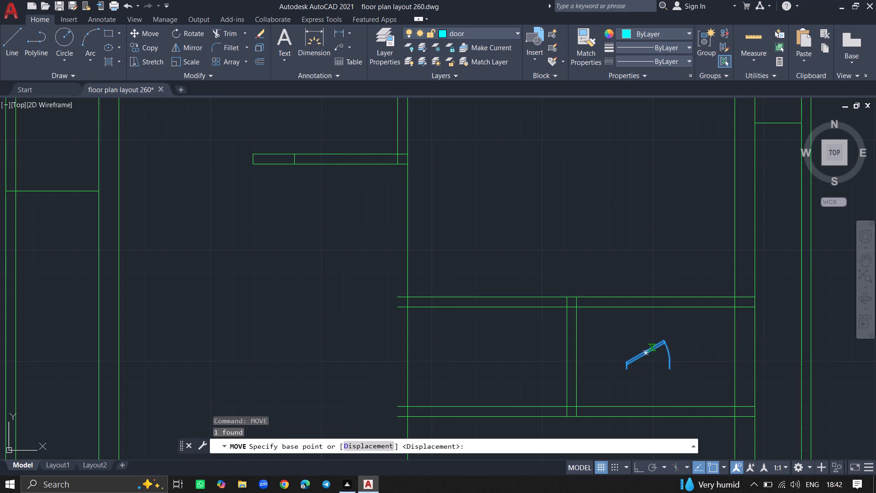
{"action": "left_click", "coordinate": [605, 398]}
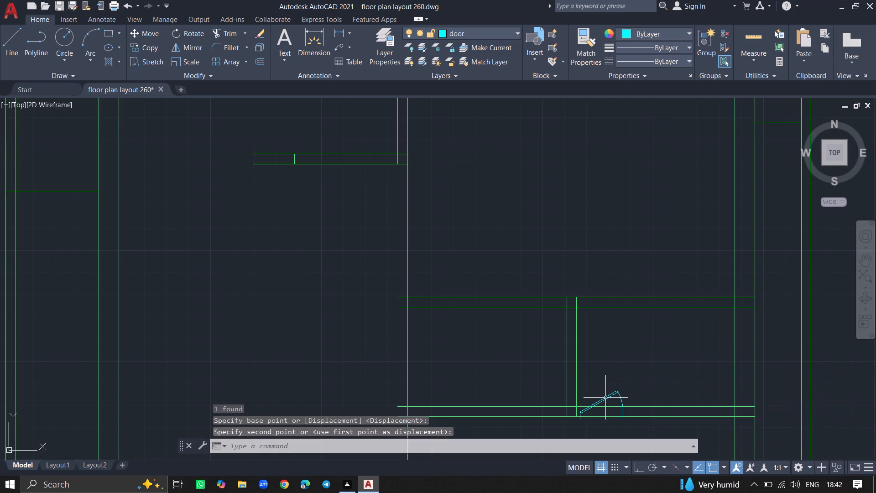
Scale the door block on the lower wall up by a factor of about 1.4 from its leaf.
{"action": "left_click", "coordinate": [605, 398]}
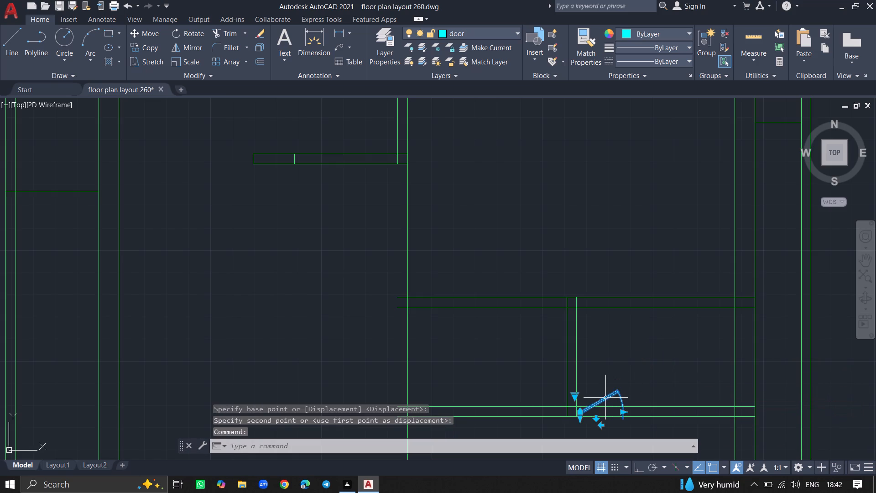
{"action": "type", "text": "SC"}
{"action": "key", "text": "Return"}
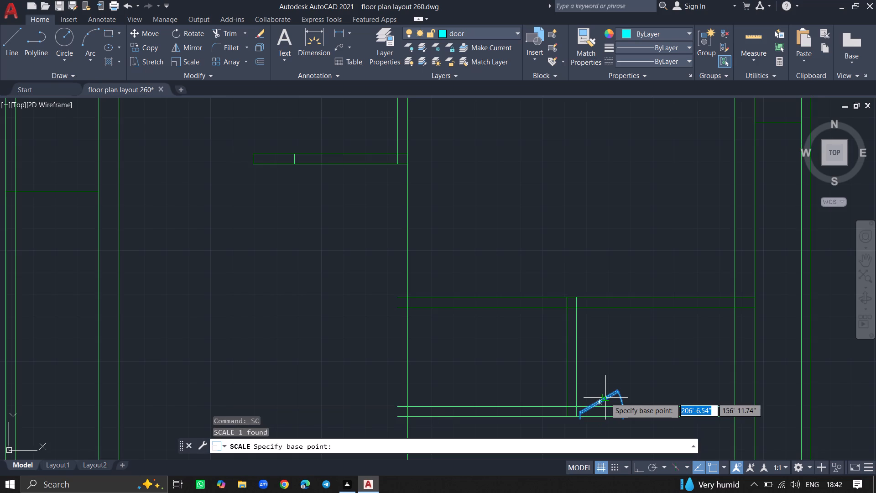
{"action": "left_click", "coordinate": [605, 398]}
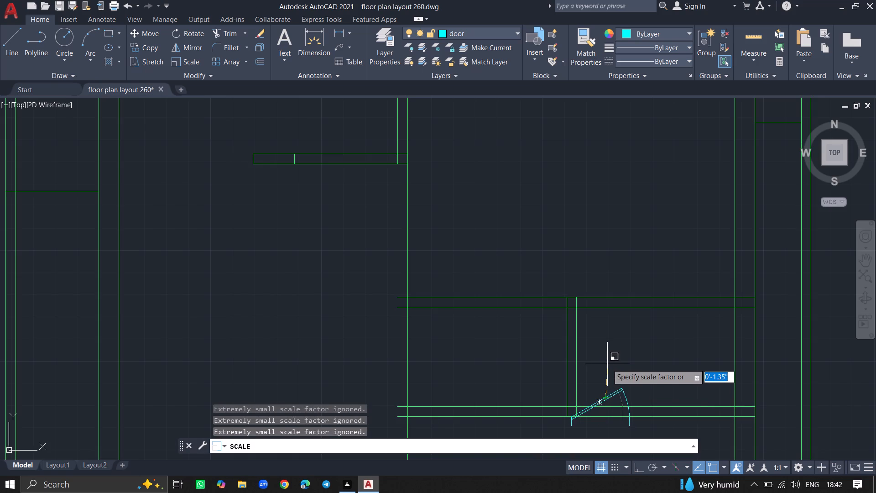
{"action": "left_click", "coordinate": [608, 362]}
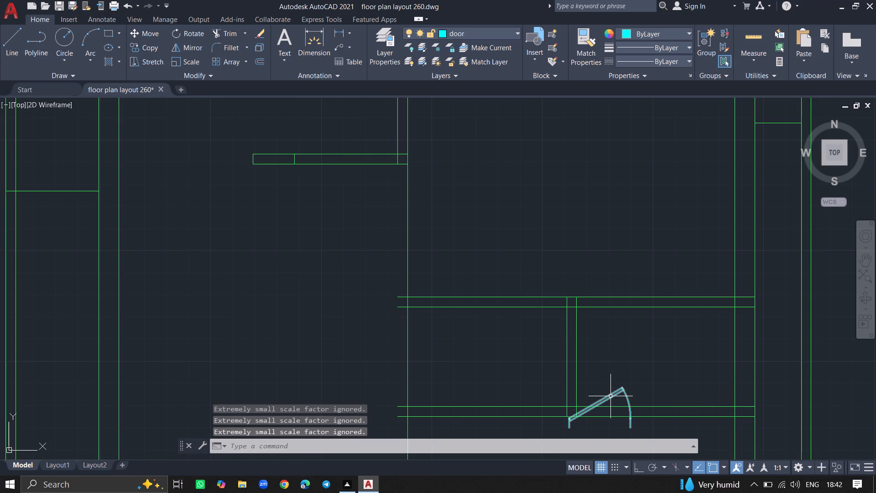
Move the enlarged door block about 9 inches up and to the right, clear of the dividing wall and seated across the lower wall.
{"action": "left_click", "coordinate": [610, 396]}
{"action": "type", "text": "MOVE"}
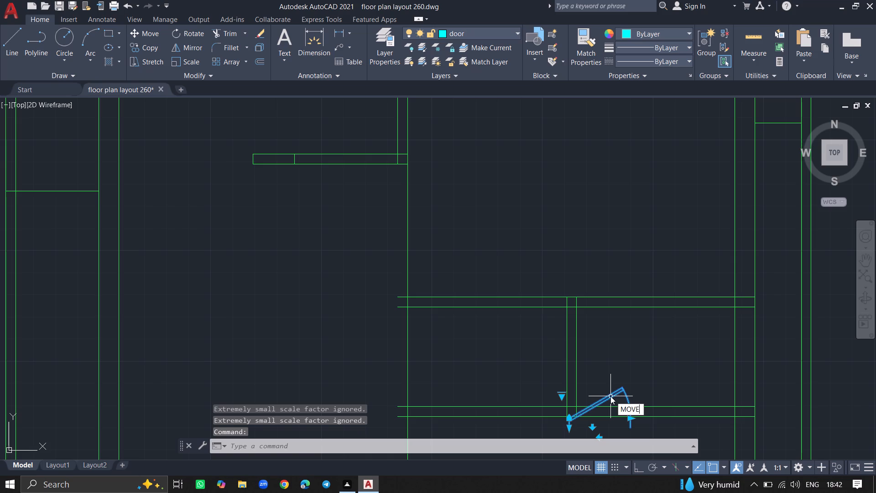
{"action": "key", "text": "Return"}
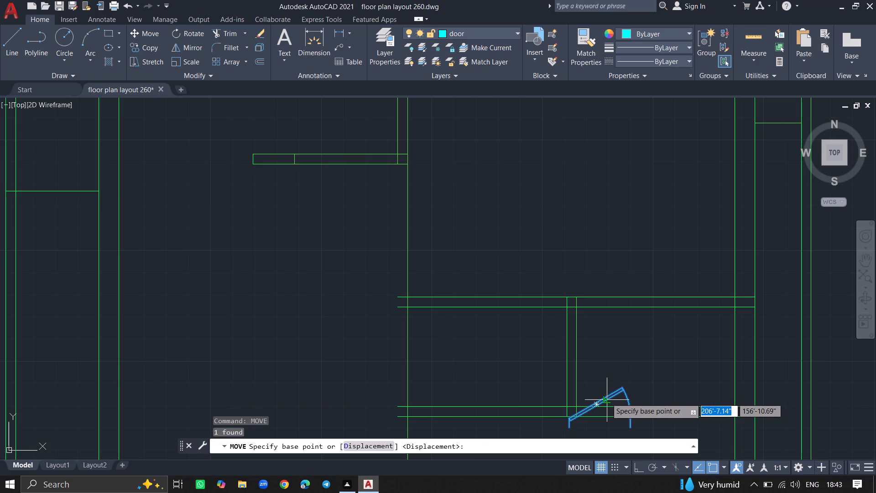
{"action": "left_click", "coordinate": [606, 398]}
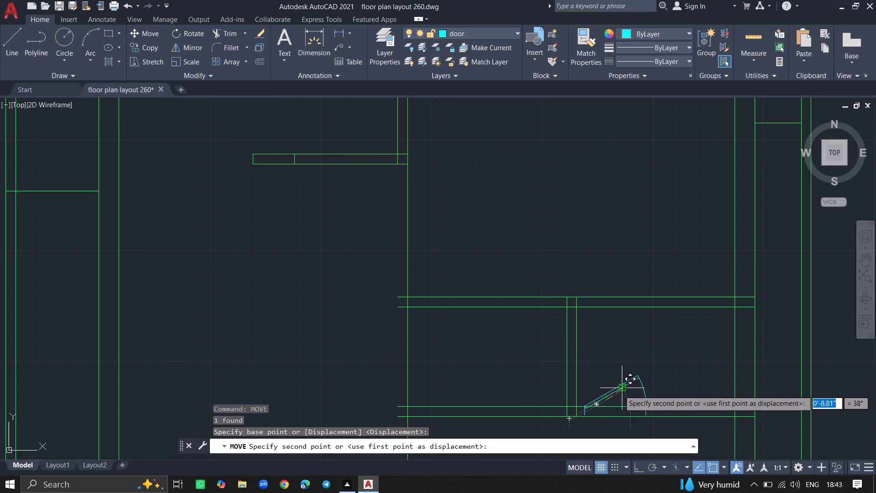
{"action": "left_click", "coordinate": [619, 391]}
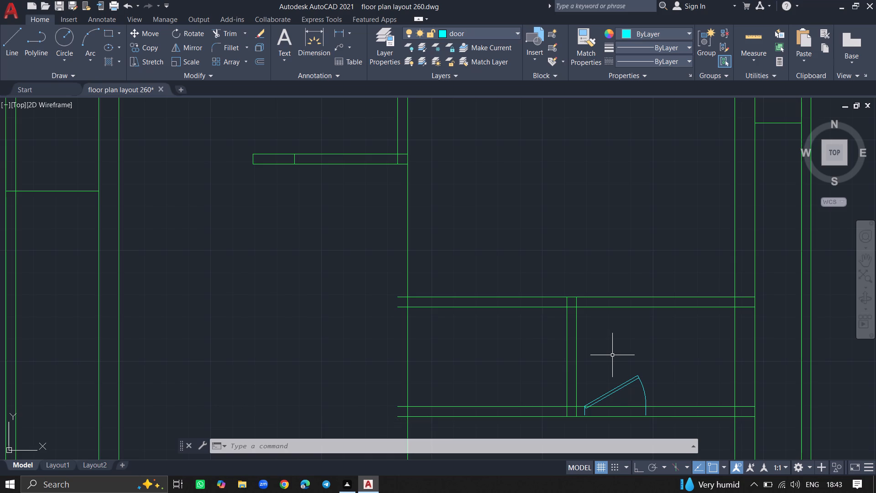
Copy the door block from the small room's lower wall into the room above, near that room's lower-left corner.
{"action": "left_click", "coordinate": [620, 388]}
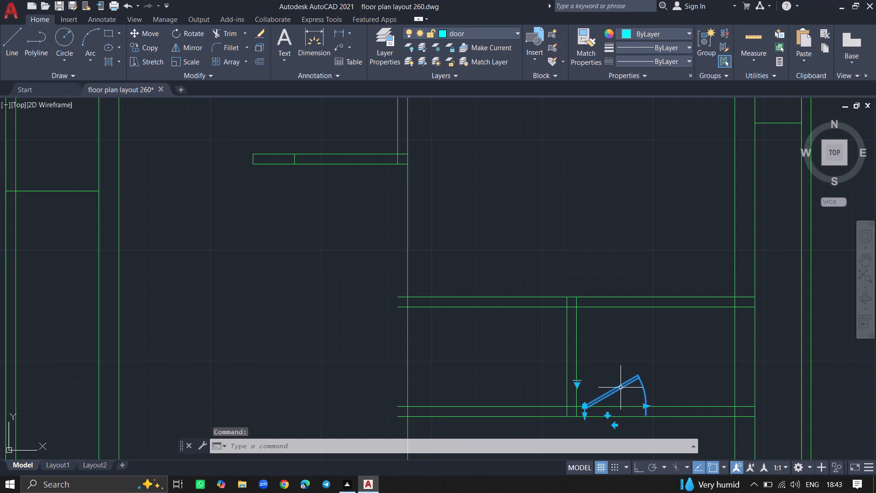
{"action": "type", "text": "COPY"}
{"action": "key", "text": "Return"}
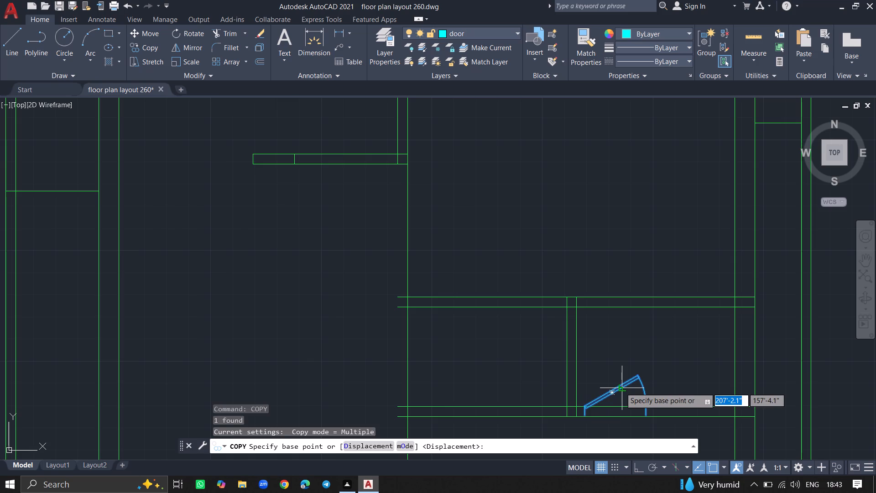
{"action": "left_click", "coordinate": [620, 388]}
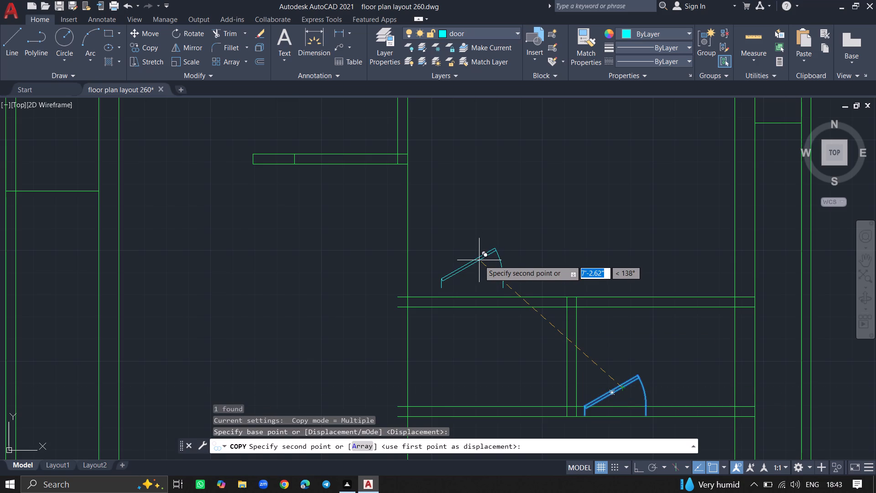
{"action": "left_click", "coordinate": [470, 251]}
{"action": "key", "text": "Escape"}
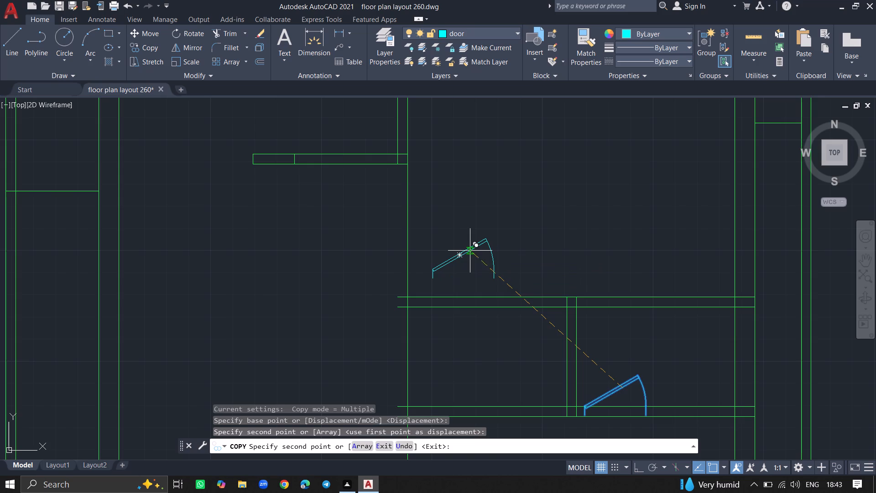
Rotate the door block copied into the room above about 5° clockwise around its leaf's free end.
{"action": "left_click", "coordinate": [470, 251]}
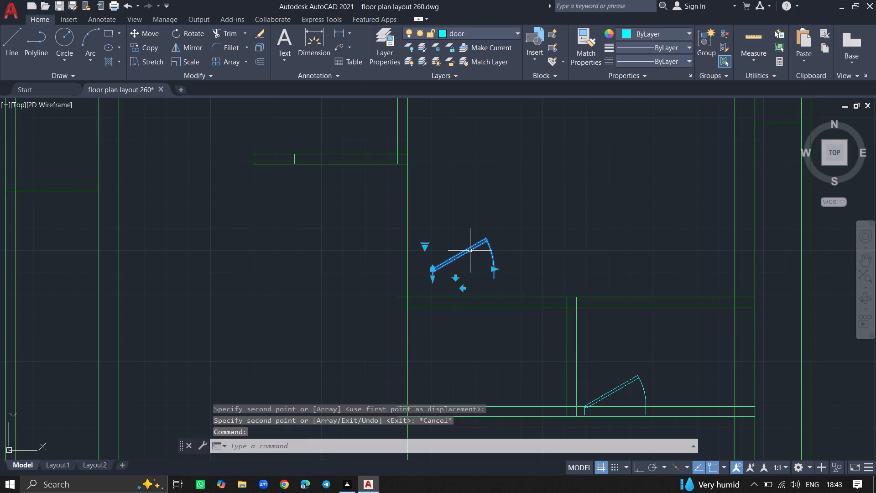
{"action": "type", "text": "ROY"}
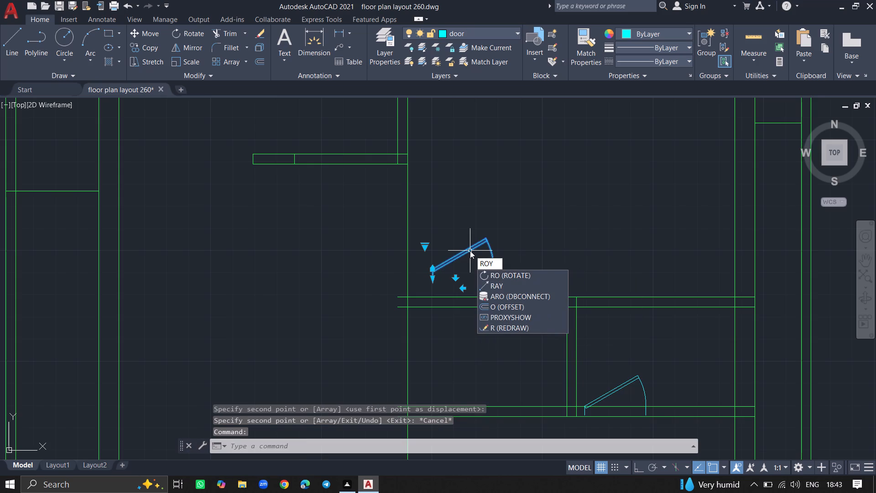
{"action": "key", "text": "BackSpace"}
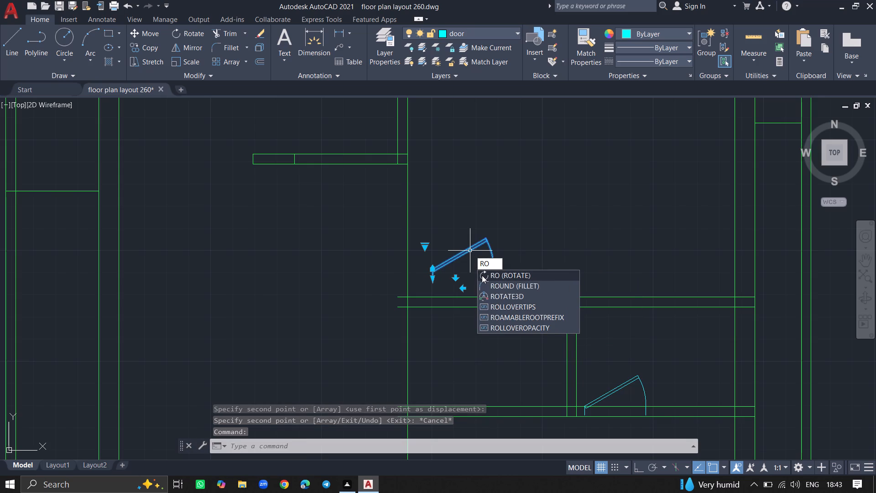
{"action": "left_click", "coordinate": [482, 275]}
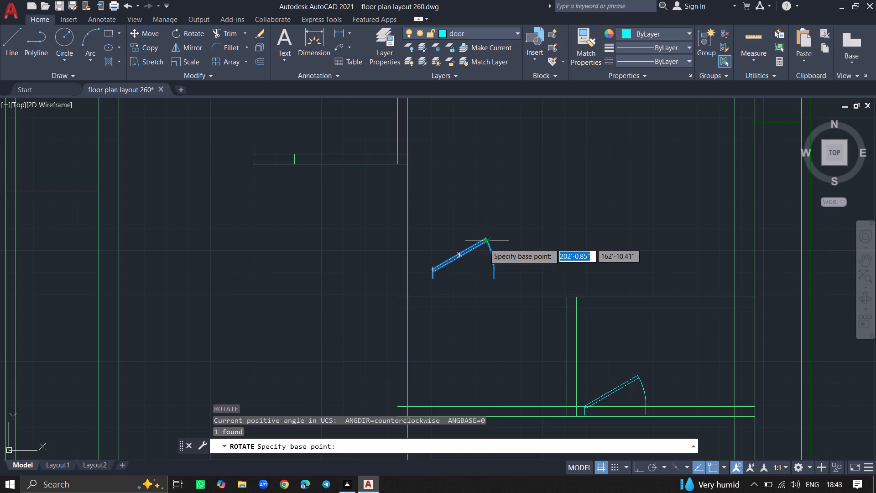
{"action": "left_click", "coordinate": [484, 243]}
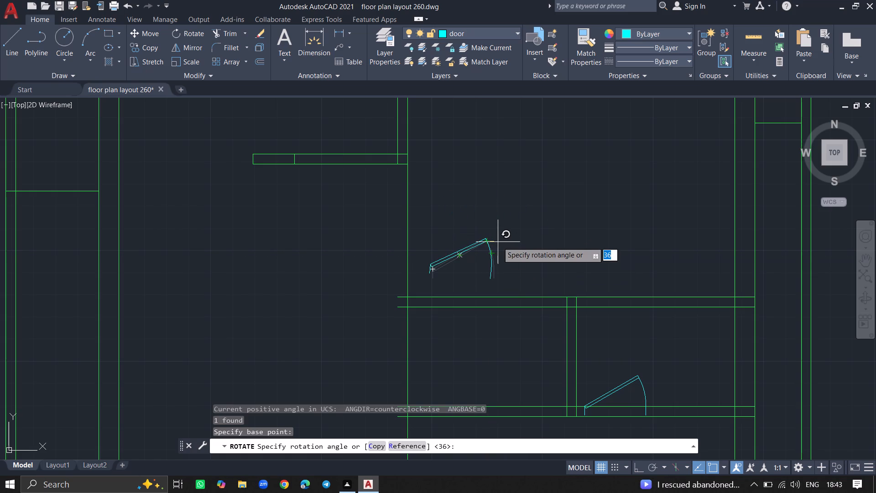
{"action": "left_click", "coordinate": [498, 242]}
Mirror the slightly rotated door block across the line of its leaf, erasing the source object.
{"action": "left_click", "coordinate": [484, 242]}
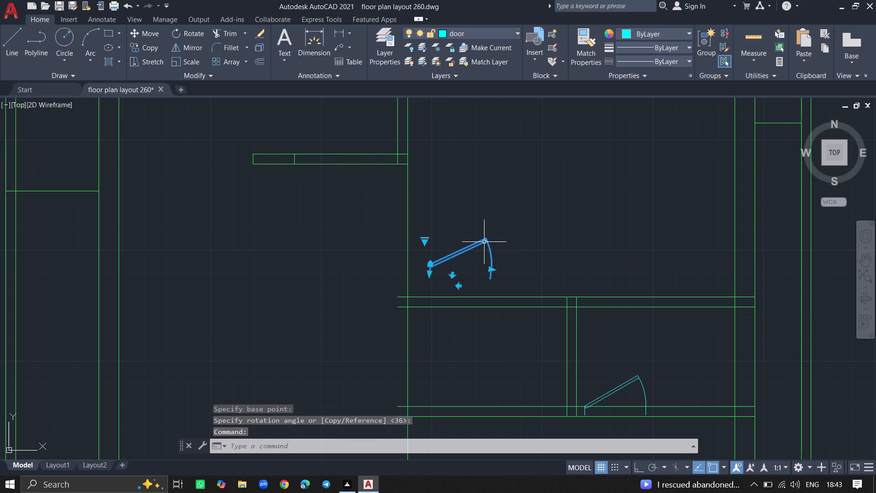
{"action": "type", "text": "MO"}
{"action": "key", "text": "BackSpace"}
{"action": "type", "text": "IRR"}
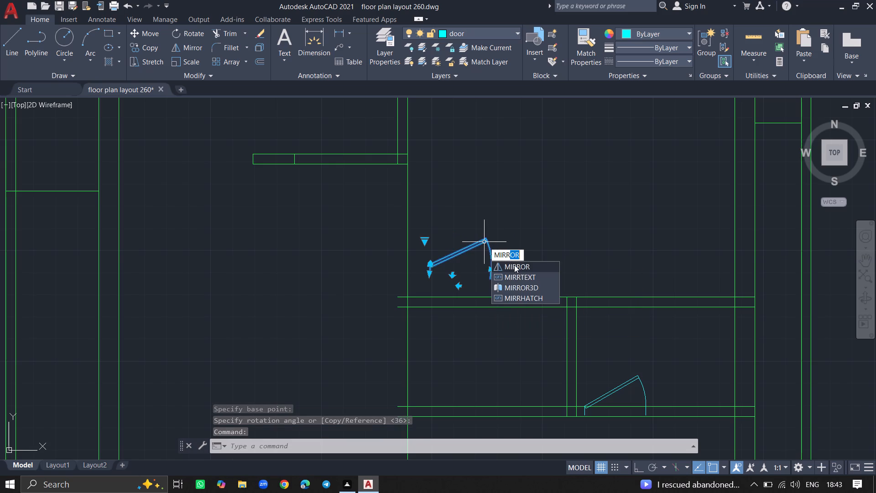
{"action": "left_click", "coordinate": [517, 267]}
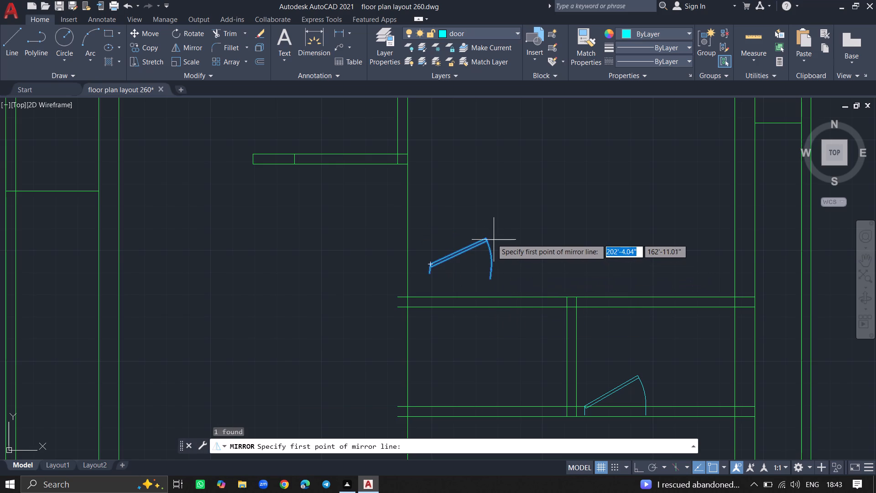
{"action": "left_click", "coordinate": [486, 241]}
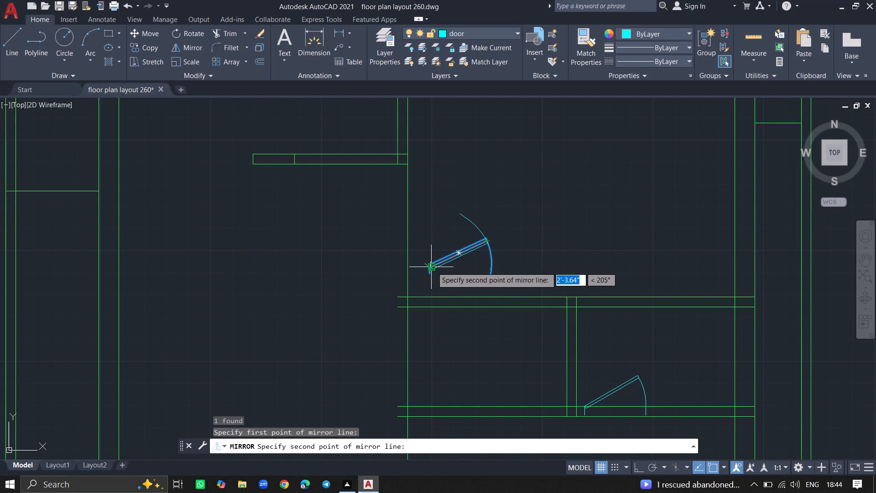
{"action": "left_click", "coordinate": [432, 267]}
{"action": "left_click_drag", "start_coordinate": [453, 292], "coordinate": [432, 267]}
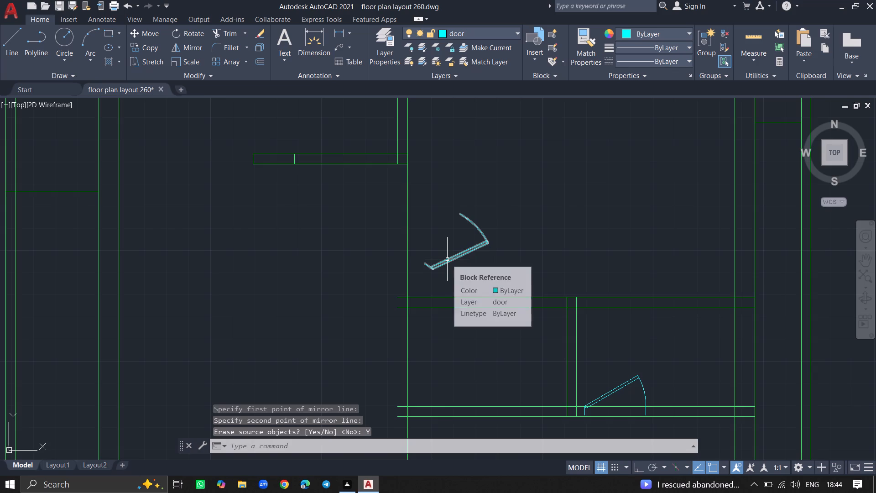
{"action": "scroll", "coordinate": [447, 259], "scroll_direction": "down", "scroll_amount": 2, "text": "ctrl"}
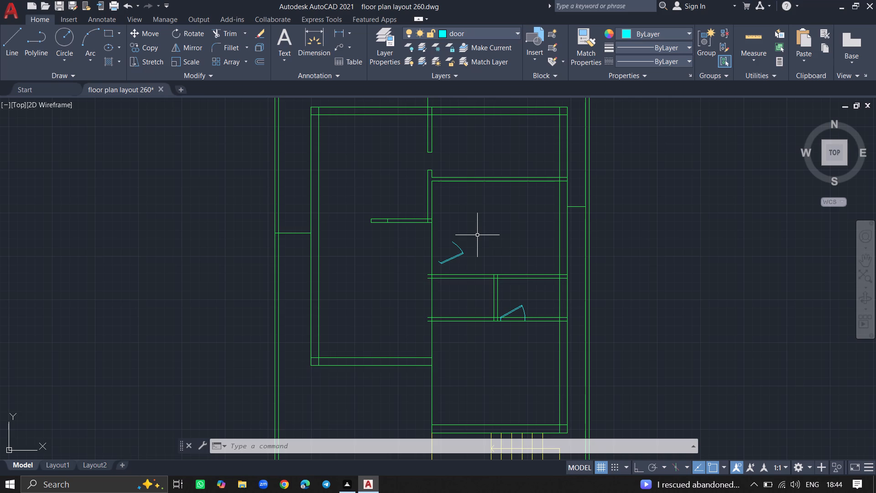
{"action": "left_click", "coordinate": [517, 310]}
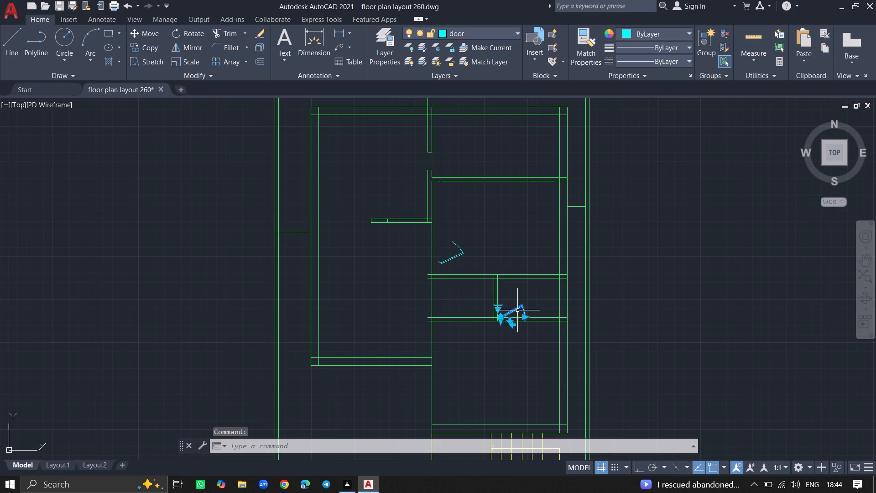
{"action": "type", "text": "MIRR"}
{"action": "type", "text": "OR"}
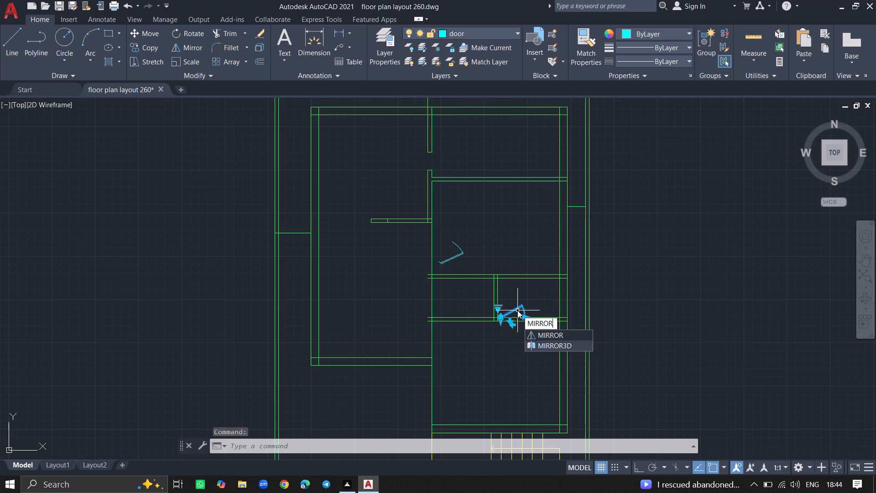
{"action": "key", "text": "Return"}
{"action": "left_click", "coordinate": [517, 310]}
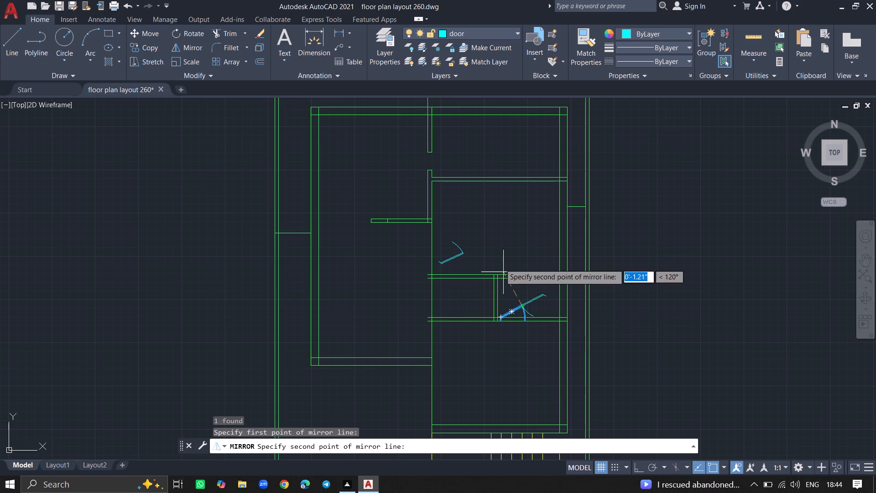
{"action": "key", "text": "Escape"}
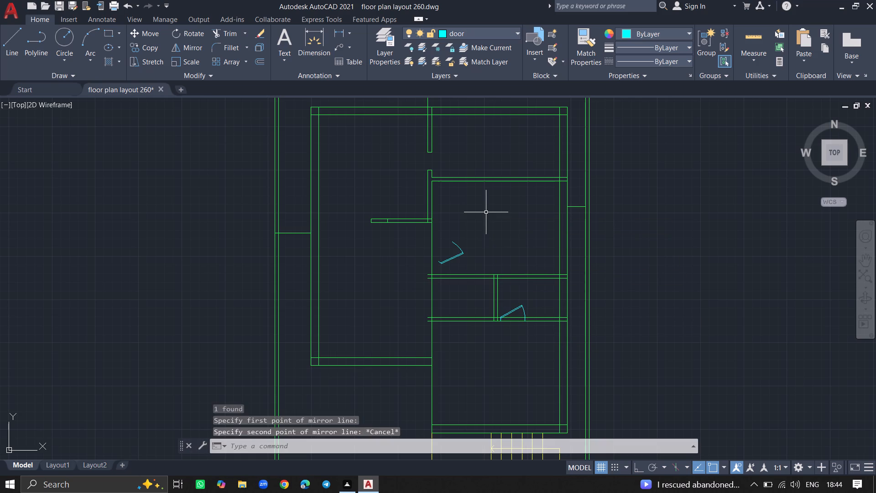
Copy the small room's door to the room above, the large left room's lower wall, twice to its upper area, and the room below.
{"action": "type", "text": "COPY"}
{"action": "key", "text": "Return"}
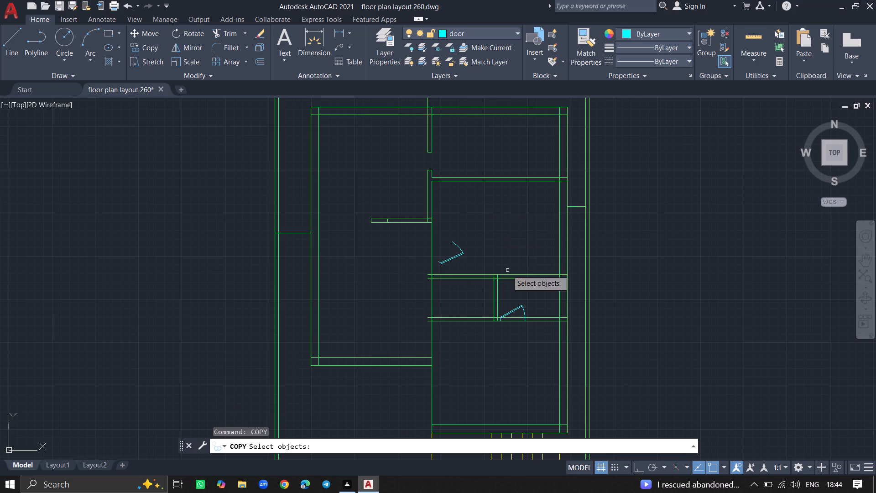
{"action": "left_click", "coordinate": [517, 309]}
{"action": "key", "text": "Return"}
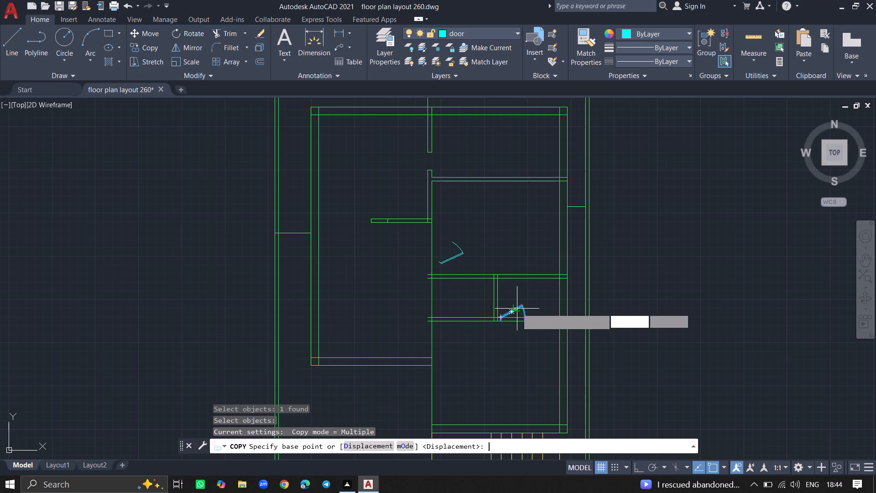
{"action": "left_click", "coordinate": [517, 309]}
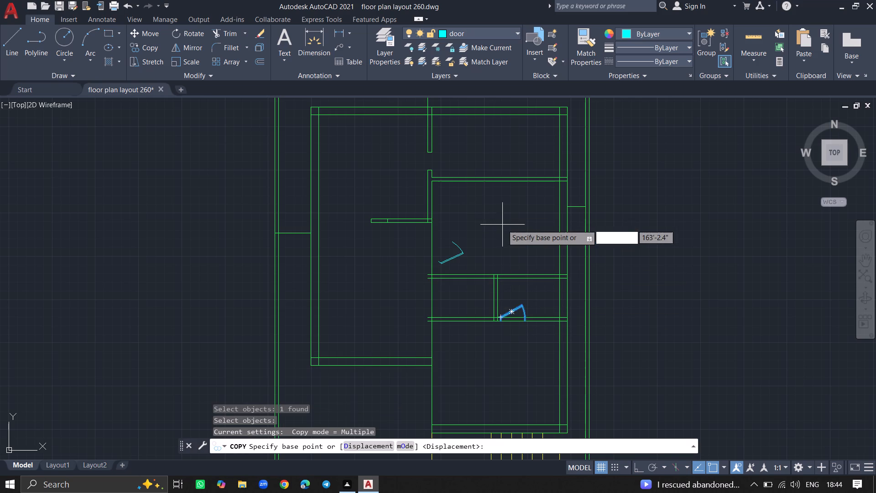
{"action": "left_click", "coordinate": [510, 313]}
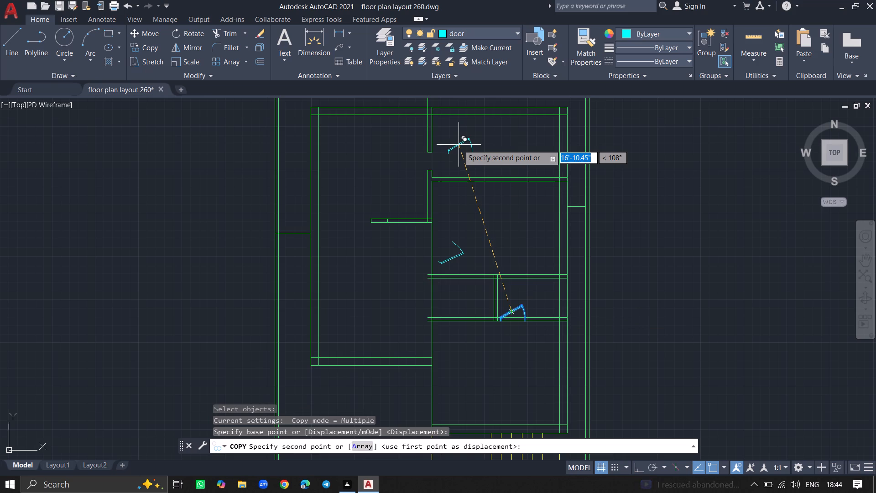
{"action": "left_click", "coordinate": [443, 198]}
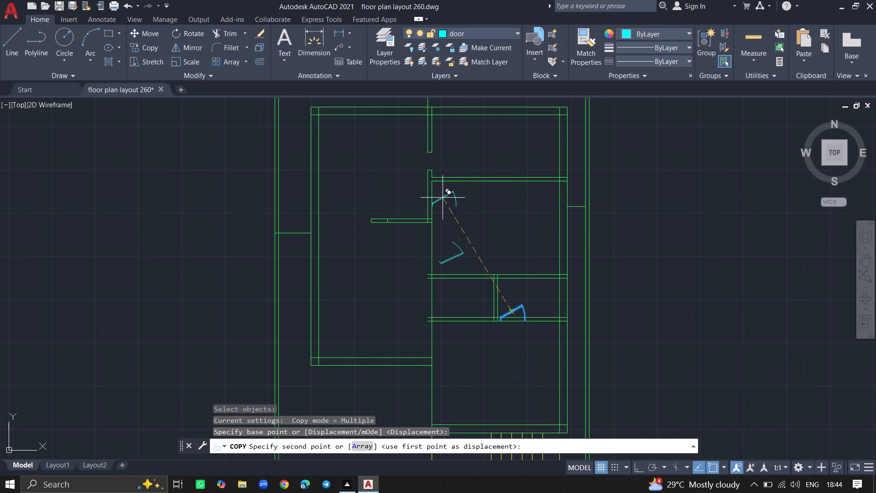
{"action": "left_click", "coordinate": [443, 198]}
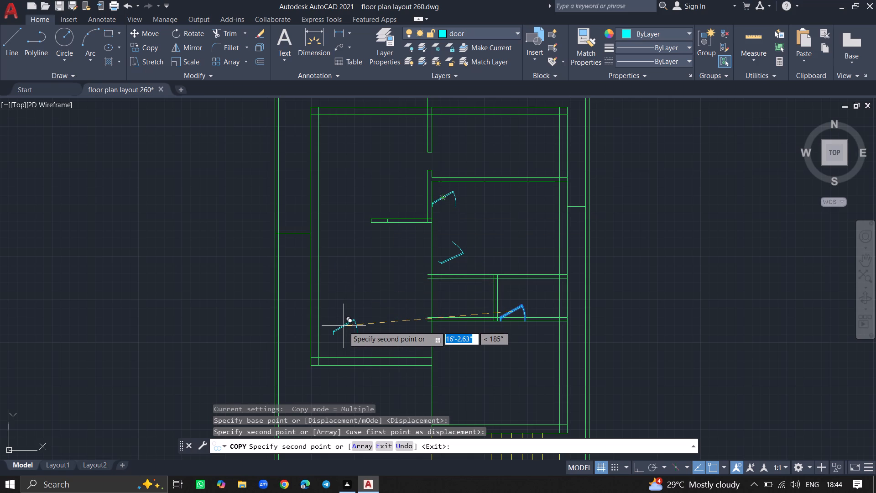
{"action": "left_click", "coordinate": [341, 358]}
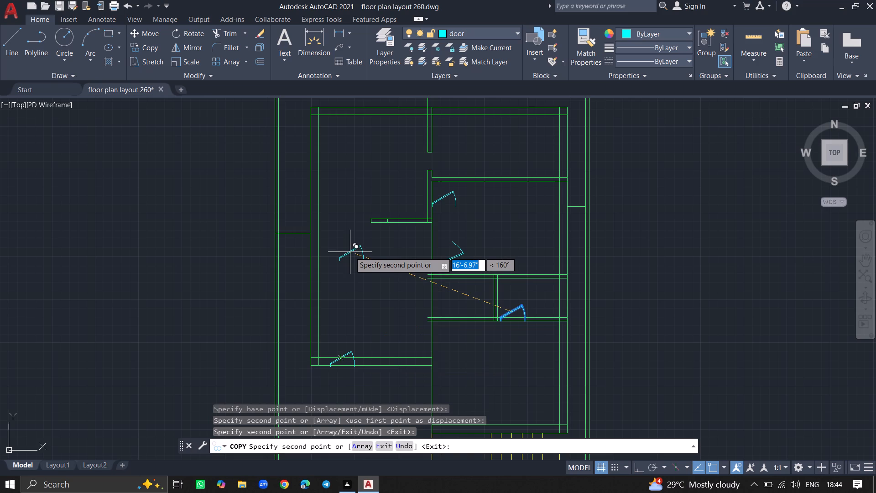
{"action": "left_click", "coordinate": [341, 152]}
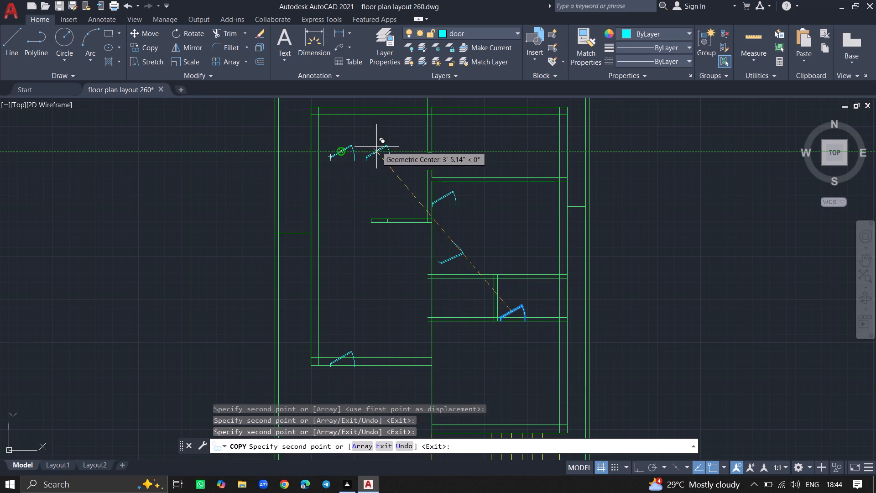
{"action": "left_click", "coordinate": [378, 145]}
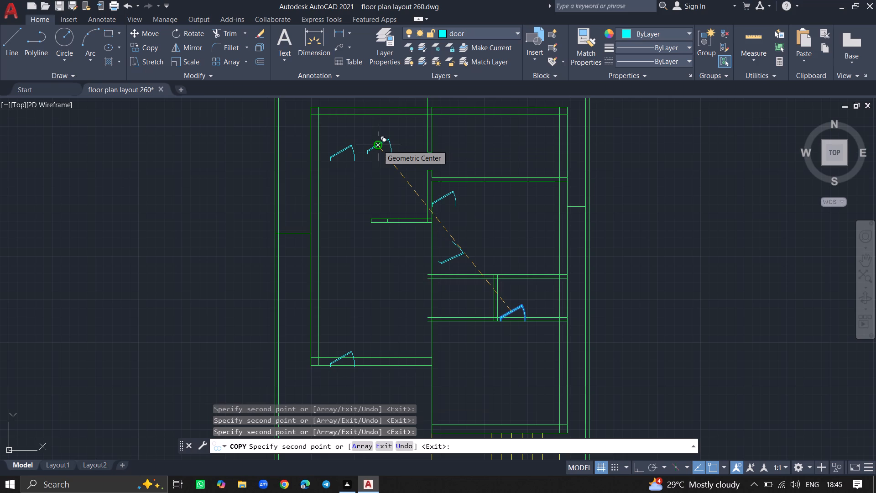
{"action": "left_click", "coordinate": [454, 345]}
{"action": "key", "text": "Return"}
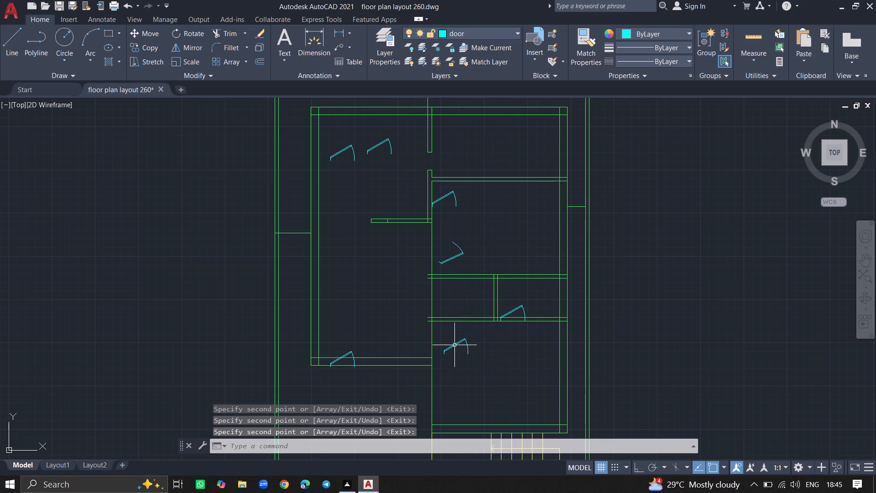
Rotate the leftmost door copy in the large left room's upper area 270° about its leaf's midpoint.
{"action": "left_click", "coordinate": [339, 151]}
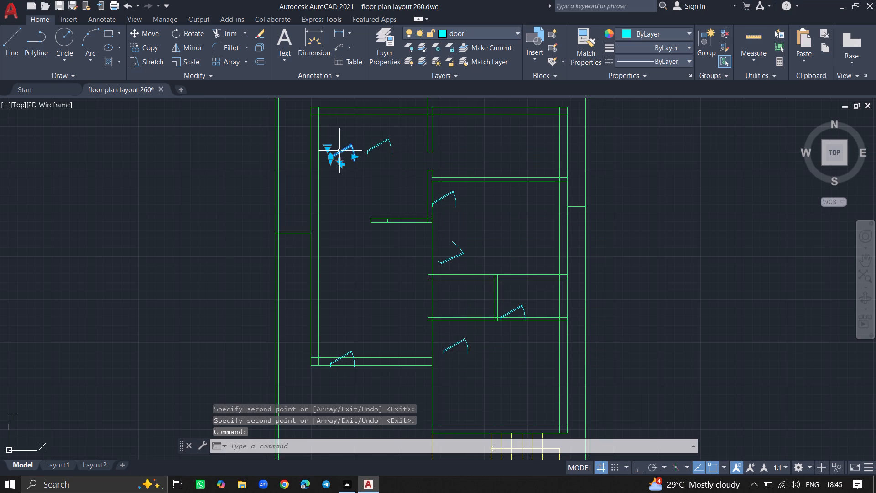
{"action": "type", "text": "ROTATE"}
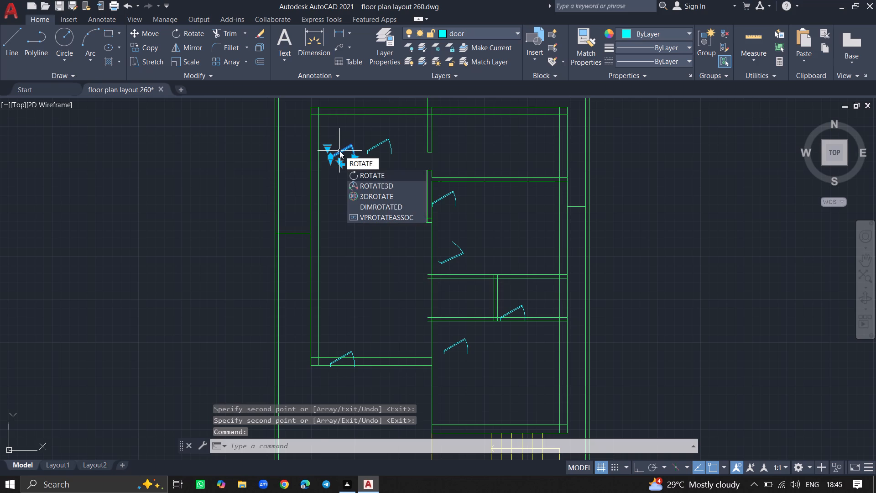
{"action": "key", "text": "Return"}
{"action": "left_click", "coordinate": [339, 151]}
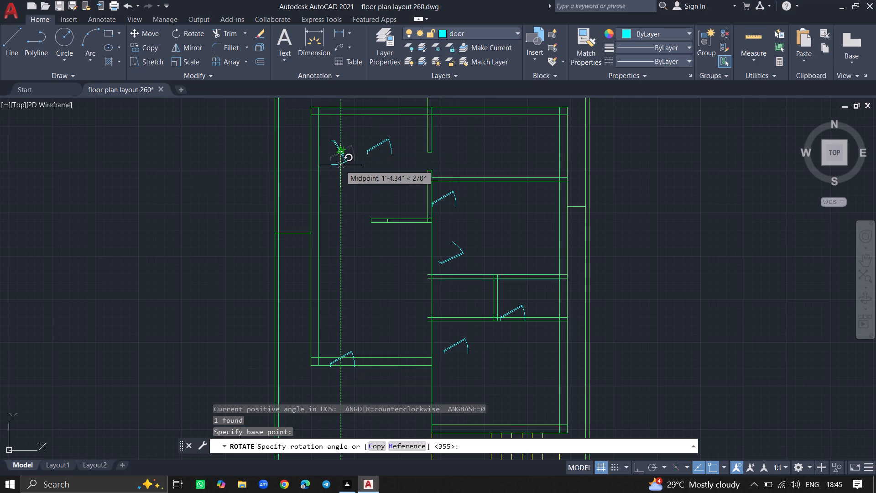
{"action": "left_click", "coordinate": [340, 165]}
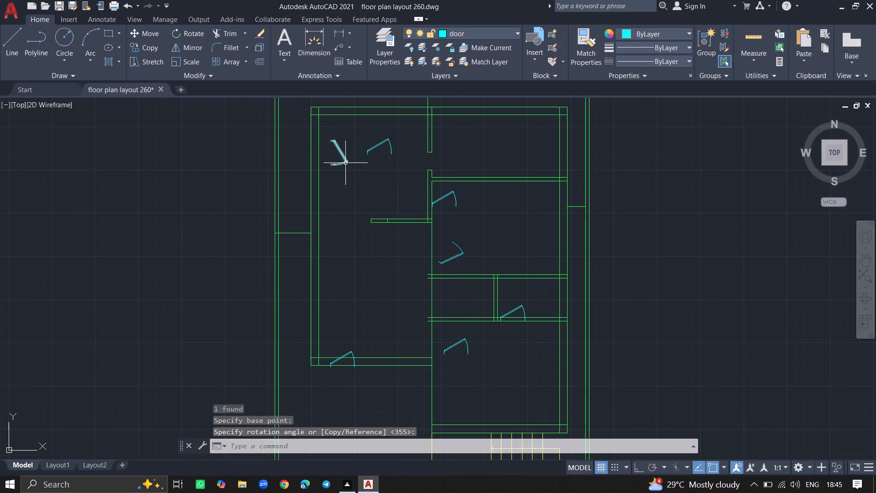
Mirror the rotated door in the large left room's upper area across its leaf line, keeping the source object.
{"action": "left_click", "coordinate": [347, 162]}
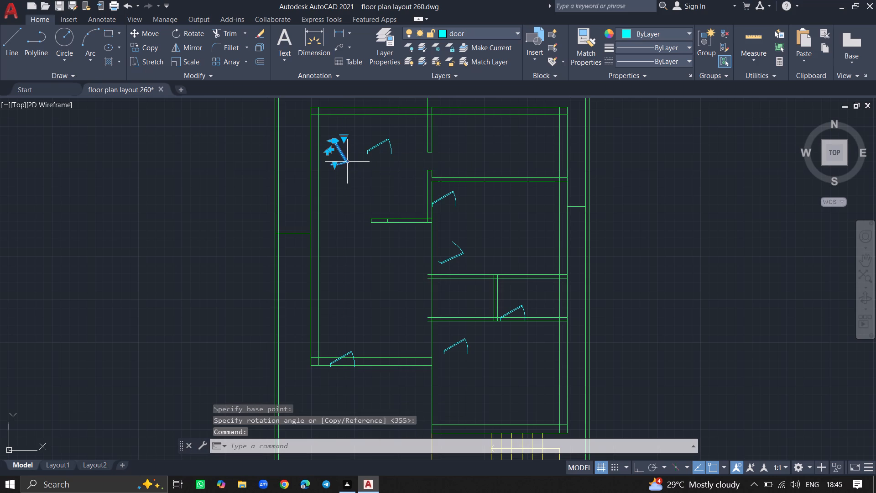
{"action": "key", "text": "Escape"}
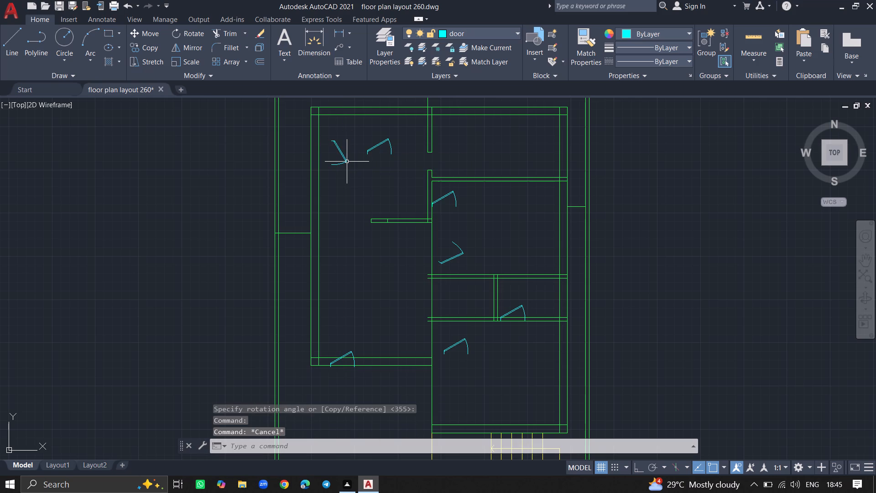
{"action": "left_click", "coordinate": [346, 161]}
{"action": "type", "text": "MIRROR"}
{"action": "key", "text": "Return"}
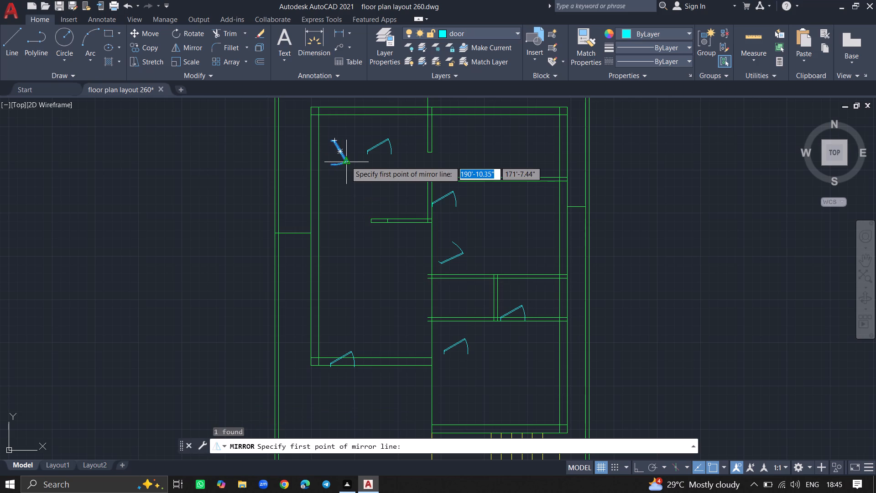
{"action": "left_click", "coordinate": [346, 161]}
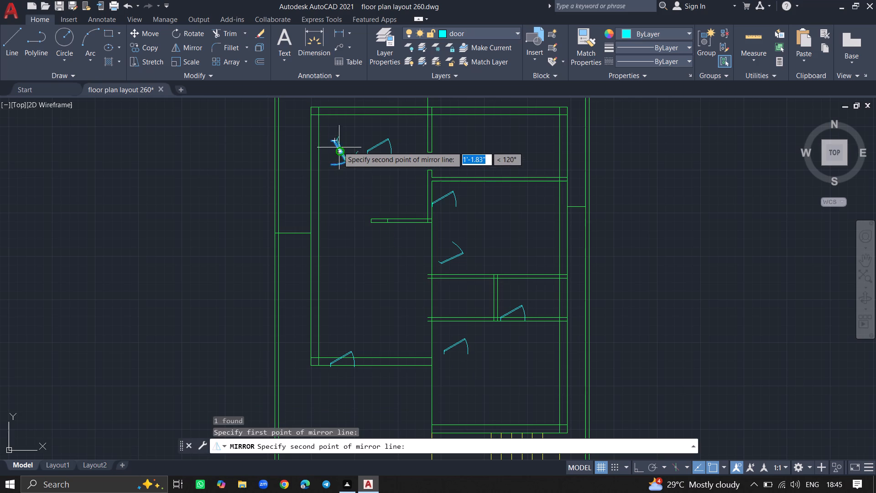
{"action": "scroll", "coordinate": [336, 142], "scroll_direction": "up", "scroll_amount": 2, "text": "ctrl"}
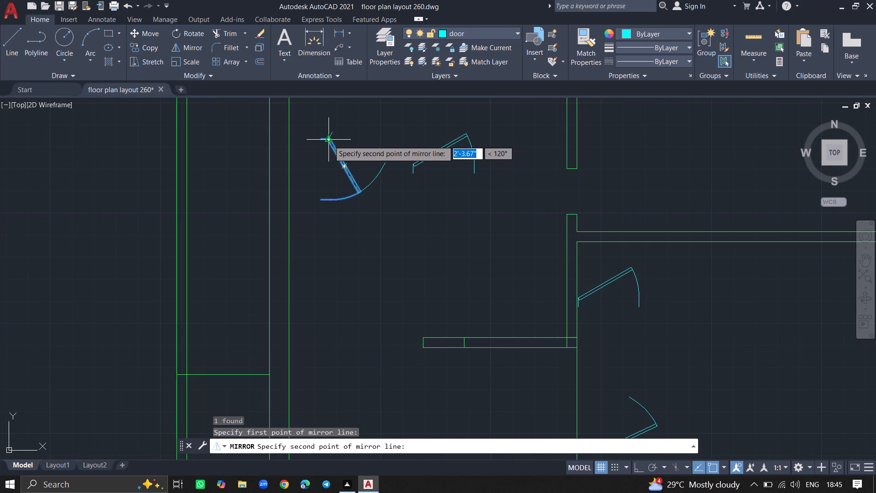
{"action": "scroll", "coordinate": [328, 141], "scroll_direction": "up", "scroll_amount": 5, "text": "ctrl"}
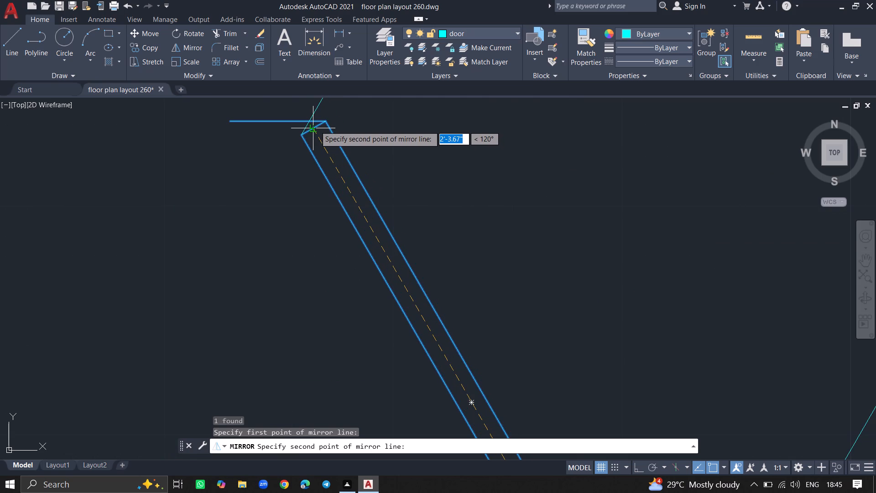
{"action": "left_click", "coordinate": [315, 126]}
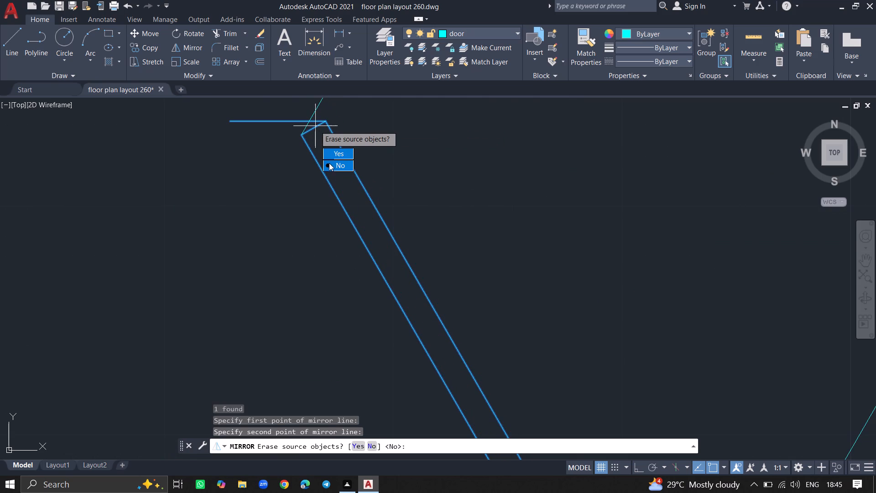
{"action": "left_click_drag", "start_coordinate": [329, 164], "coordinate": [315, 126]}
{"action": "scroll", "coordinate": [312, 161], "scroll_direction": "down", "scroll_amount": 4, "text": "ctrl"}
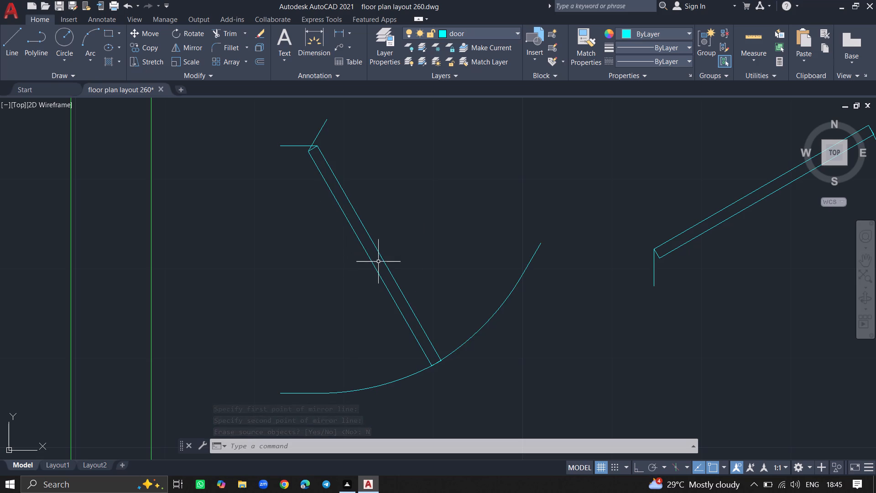
Move the original rotated door from its arc onto the large left room's left wall, near the upper corner.
{"action": "left_click", "coordinate": [392, 382]}
{"action": "type", "text": "MOVE"}
{"action": "key", "text": "Return"}
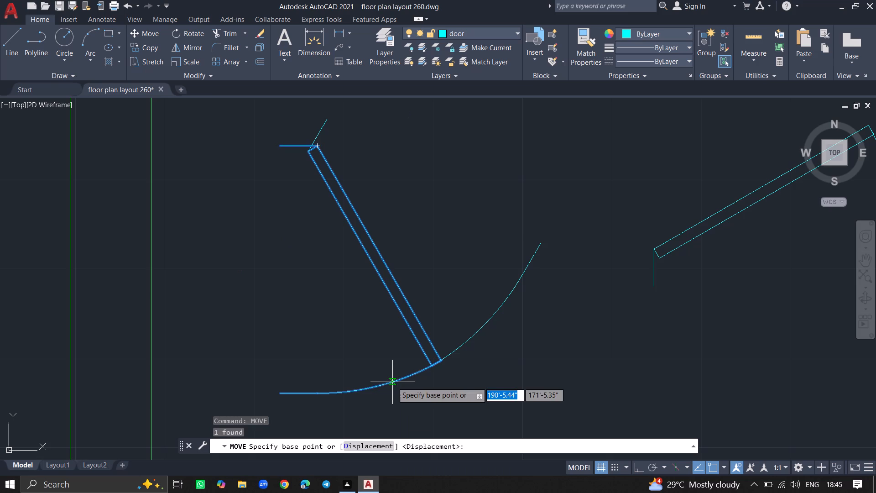
{"action": "left_click", "coordinate": [421, 371]}
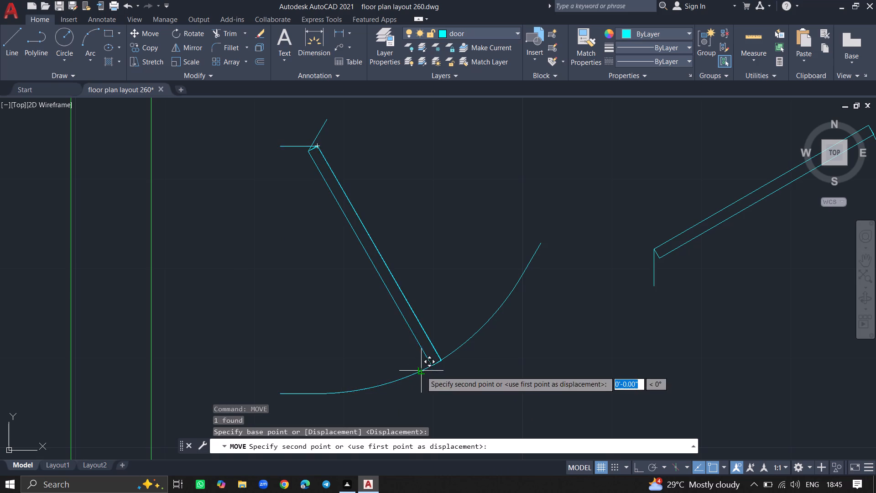
{"action": "scroll", "coordinate": [348, 308], "scroll_direction": "down", "scroll_amount": 1, "text": "ctrl"}
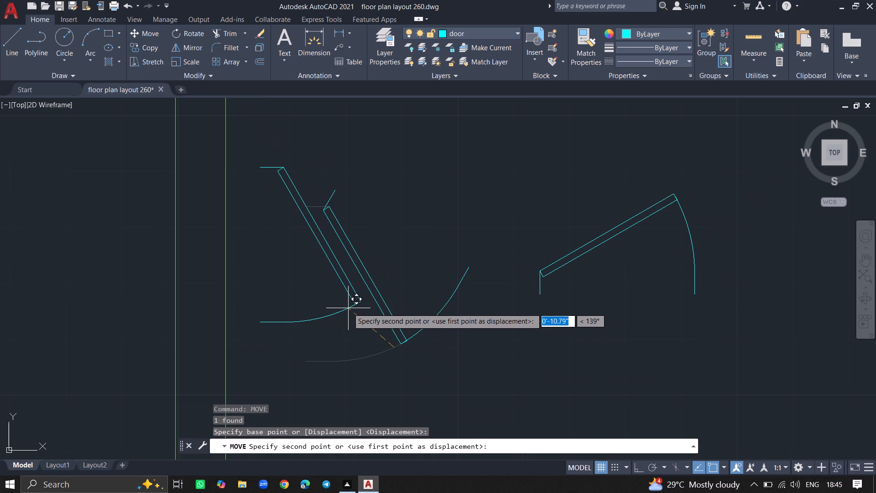
{"action": "scroll", "coordinate": [348, 308], "scroll_direction": "down", "scroll_amount": 1, "text": "ctrl"}
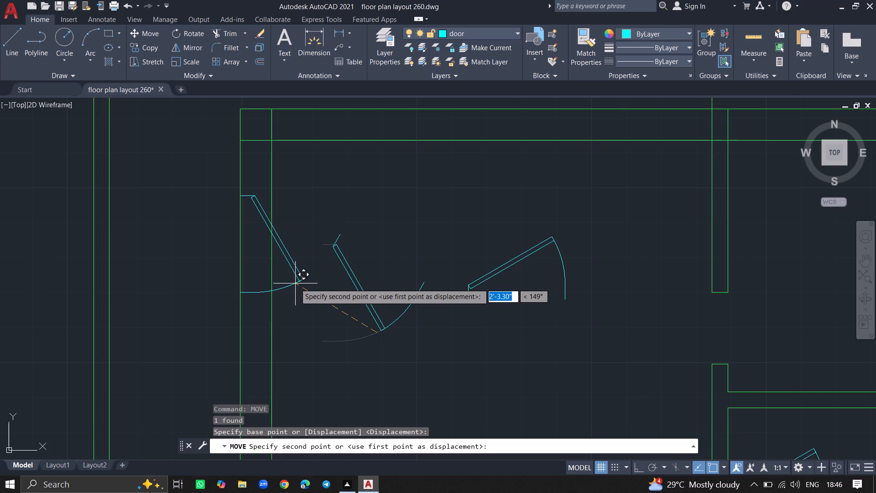
{"action": "left_click", "coordinate": [295, 283]}
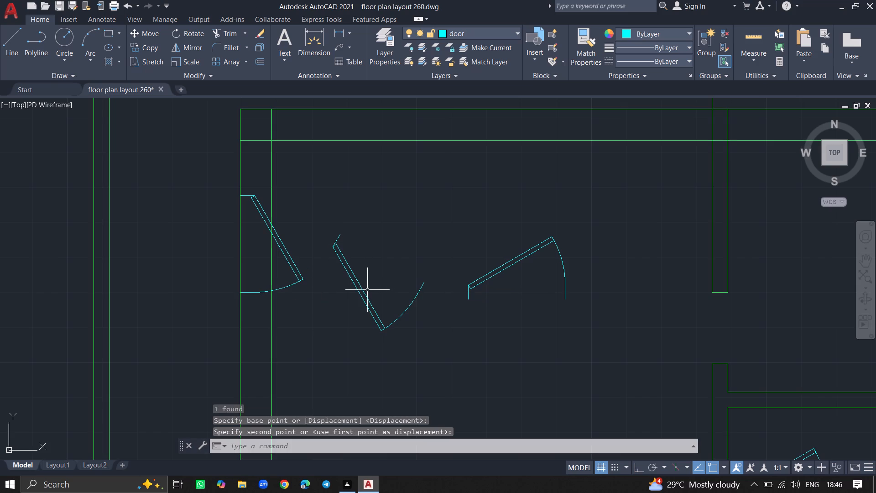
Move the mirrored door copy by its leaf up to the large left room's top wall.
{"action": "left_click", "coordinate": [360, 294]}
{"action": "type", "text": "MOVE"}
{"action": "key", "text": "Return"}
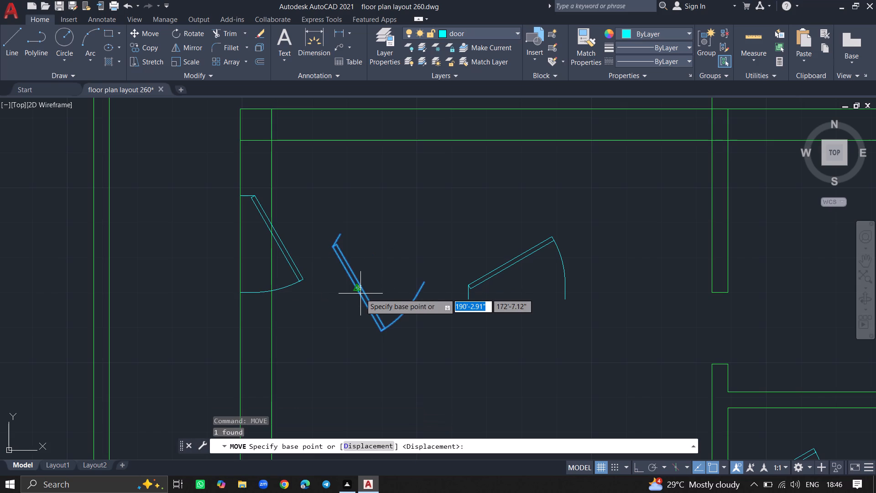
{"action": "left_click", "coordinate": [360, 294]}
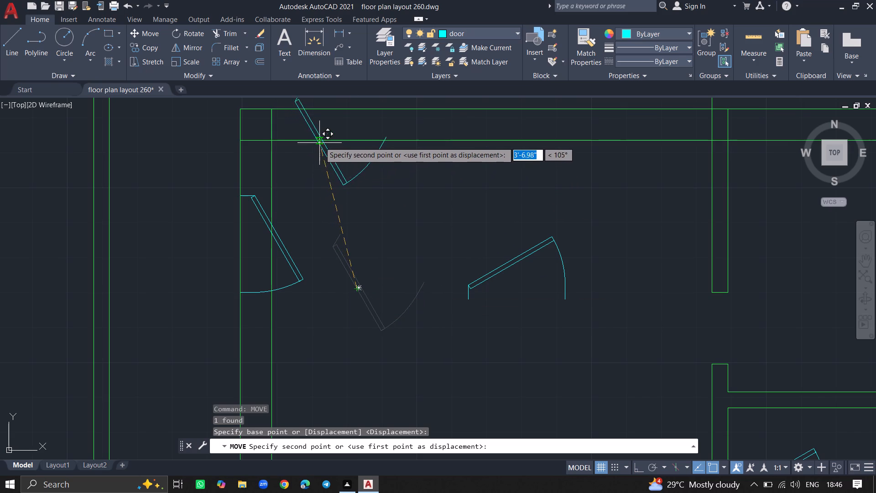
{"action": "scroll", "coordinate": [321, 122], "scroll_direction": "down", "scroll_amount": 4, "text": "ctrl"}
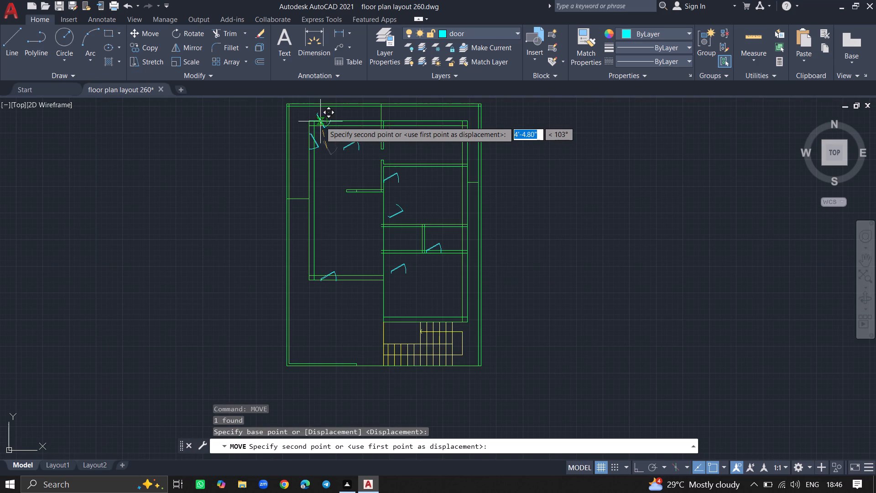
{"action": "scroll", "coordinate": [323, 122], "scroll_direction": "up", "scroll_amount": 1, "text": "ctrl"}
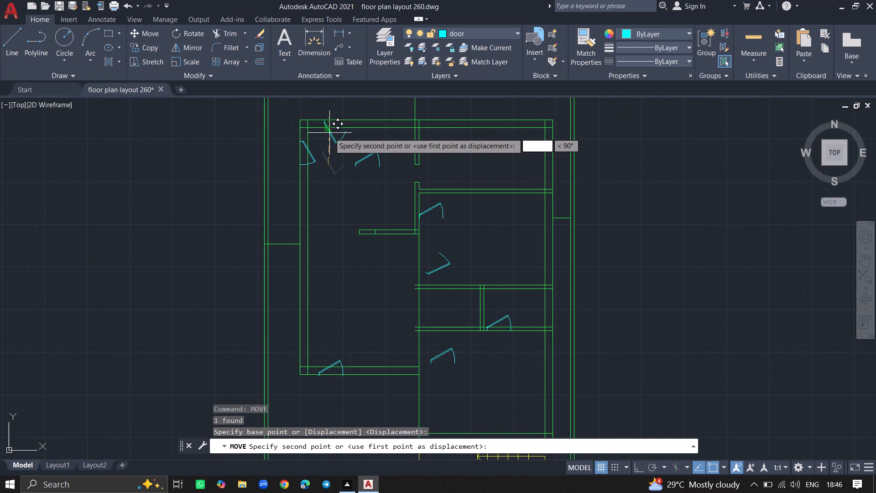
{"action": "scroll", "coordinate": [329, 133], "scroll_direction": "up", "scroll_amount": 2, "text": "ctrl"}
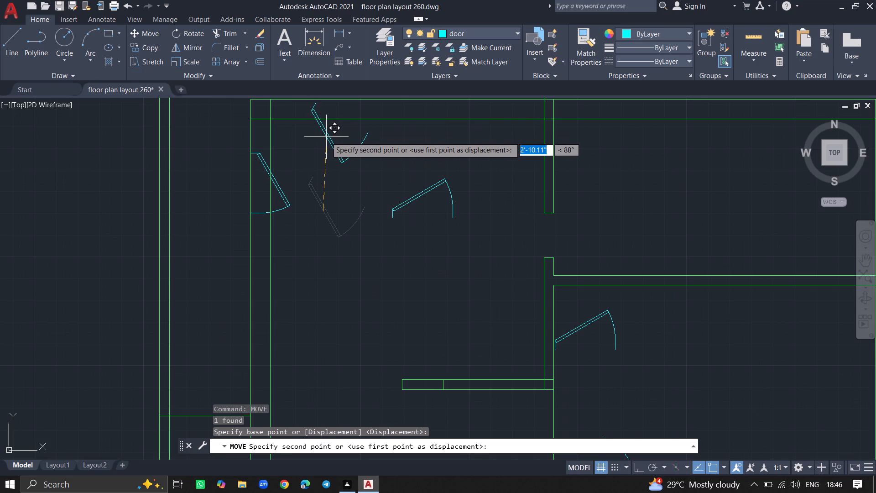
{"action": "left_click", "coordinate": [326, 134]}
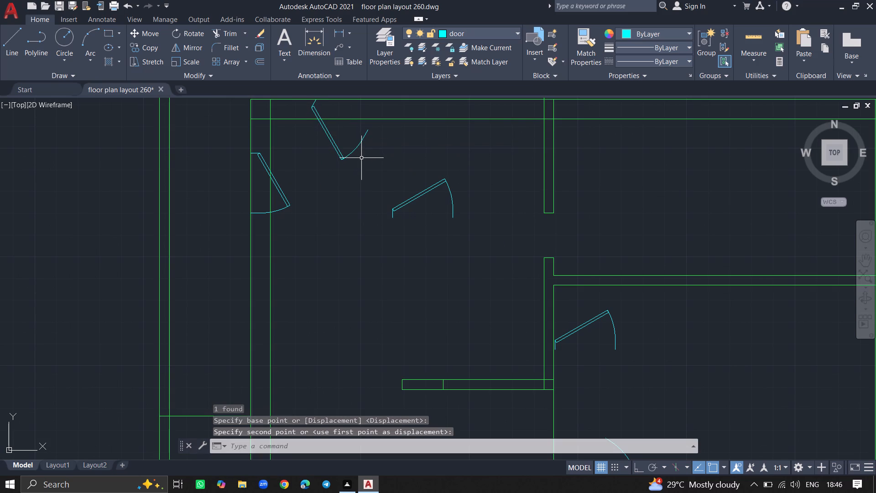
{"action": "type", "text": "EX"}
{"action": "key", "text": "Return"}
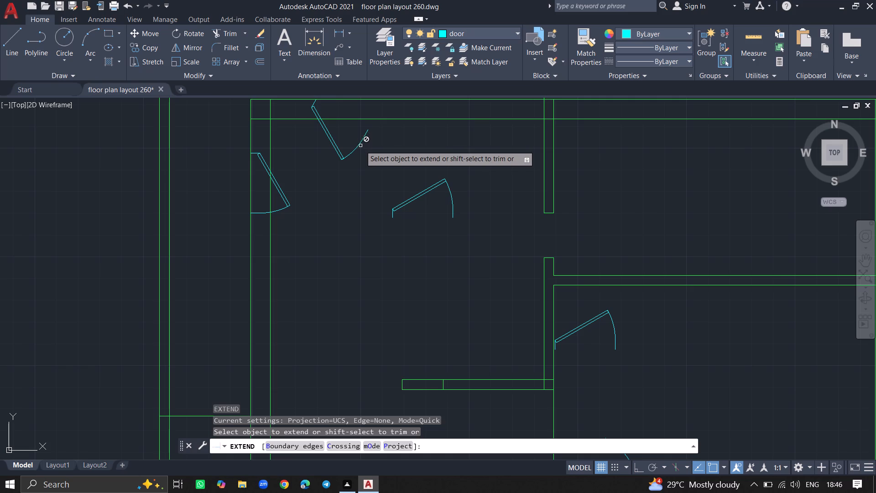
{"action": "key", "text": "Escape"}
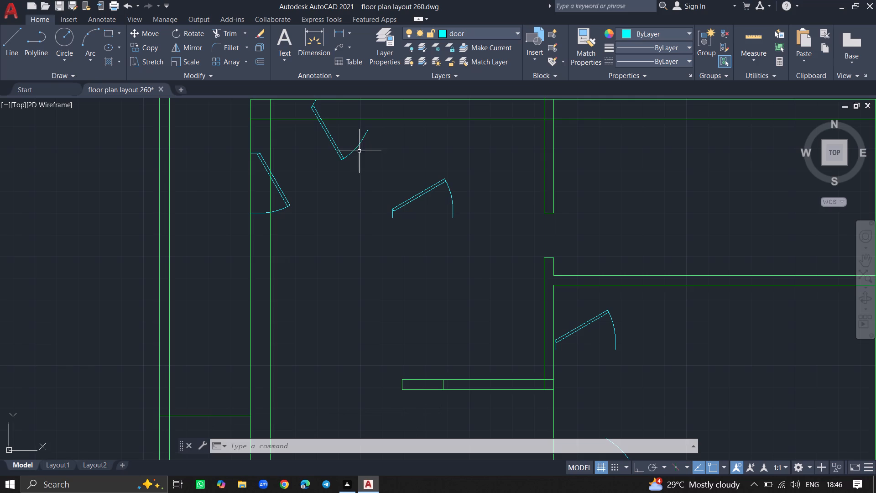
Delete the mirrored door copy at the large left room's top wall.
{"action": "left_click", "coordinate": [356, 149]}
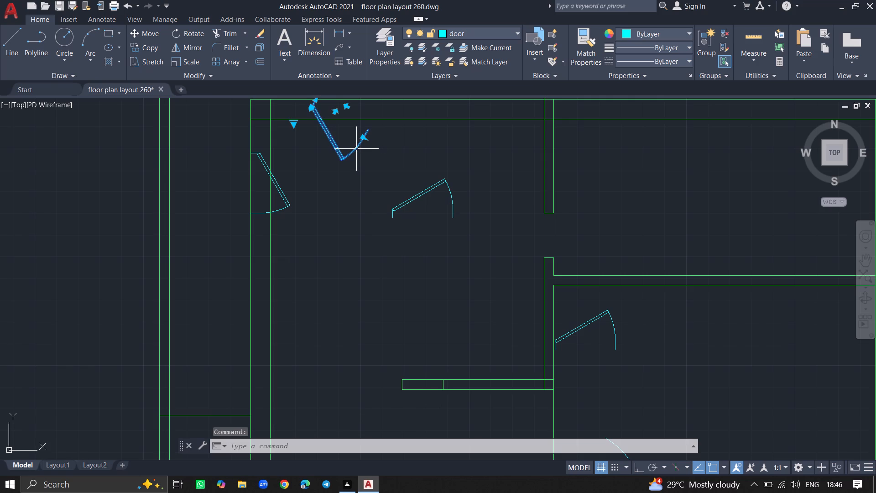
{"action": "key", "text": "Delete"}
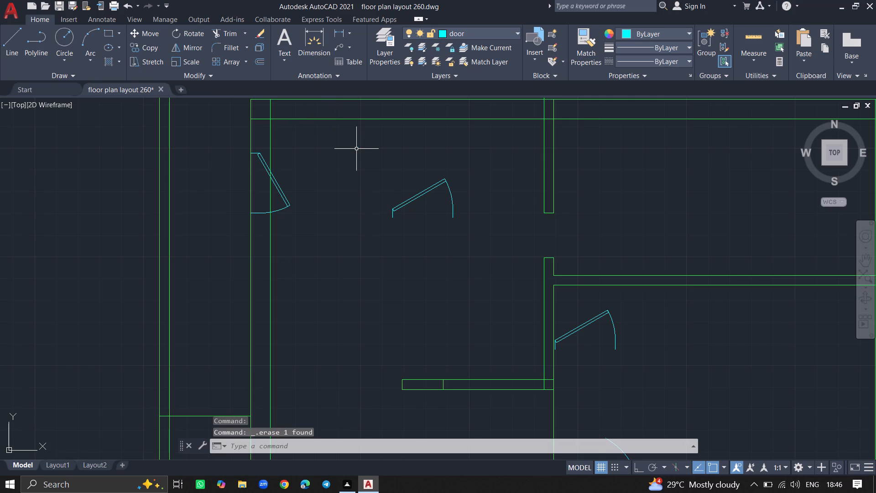
Flip the remaining loose door in the large left room's upper area vertically so its leaf swings downward.
{"action": "left_click", "coordinate": [404, 201]}
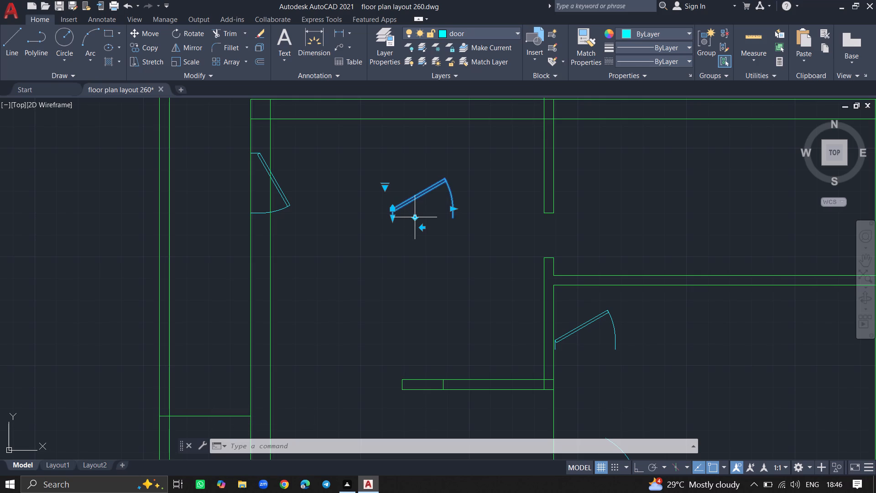
{"action": "left_click", "coordinate": [414, 219]}
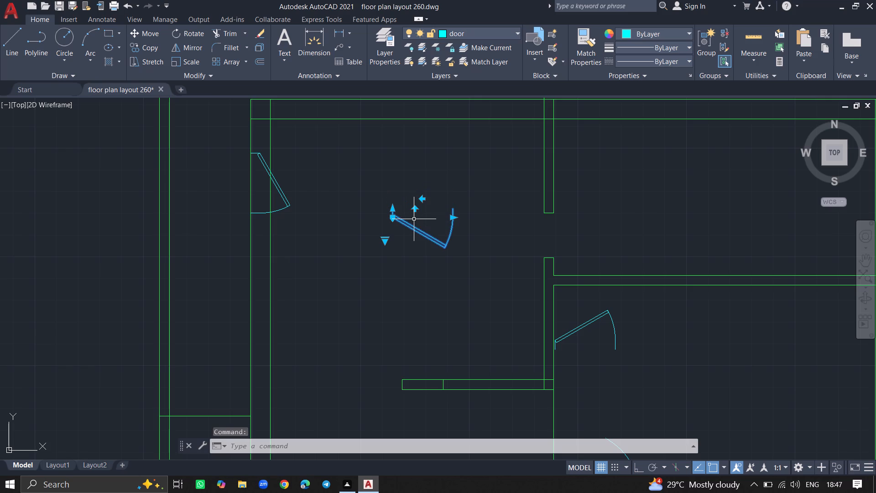
{"action": "left_click", "coordinate": [414, 219]}
{"action": "key", "text": "Escape"}
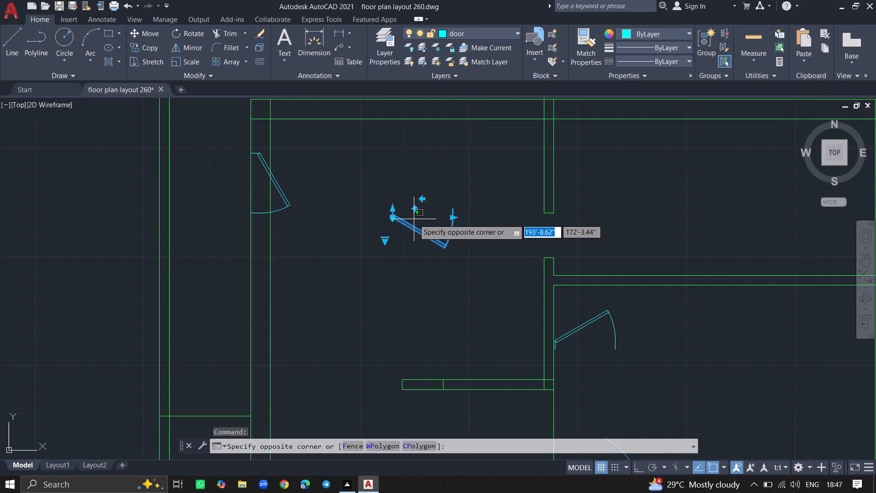
{"action": "key", "text": "Escape"}
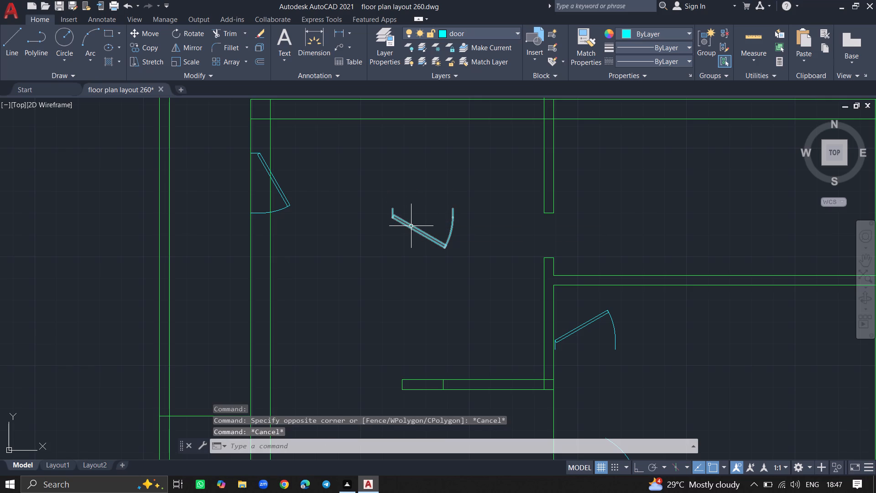
Move the flipped door by its leaf's midpoint onto the large left room's top wall, near the left corner.
{"action": "left_click", "coordinate": [411, 226]}
{"action": "key", "text": "m"}
{"action": "type", "text": "OVE"}
{"action": "key", "text": "Return"}
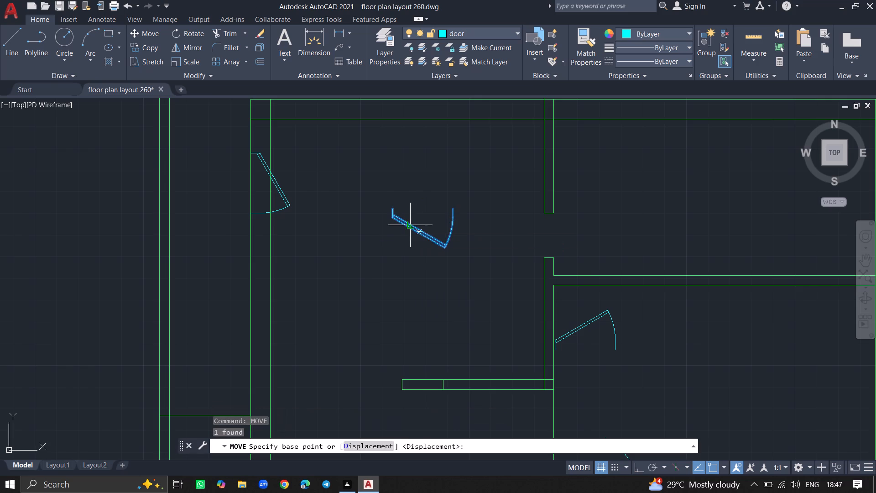
{"action": "left_click", "coordinate": [420, 231]}
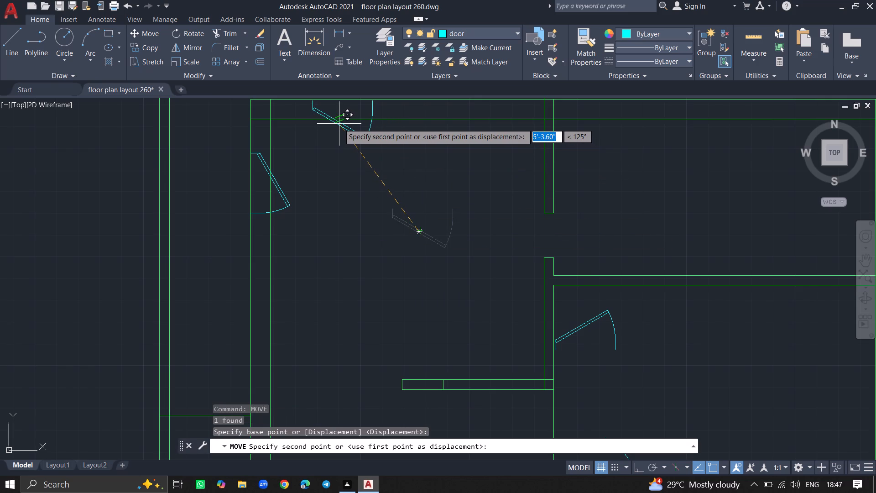
{"action": "left_click", "coordinate": [339, 124]}
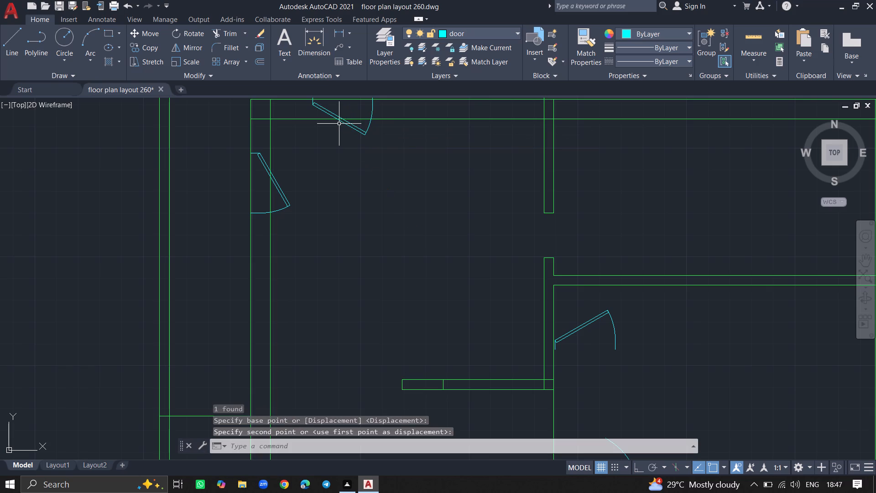
Flip the door at the upper left corner of the middle right-hand room vertically so its leaf swings downward.
{"action": "scroll", "coordinate": [362, 142], "scroll_direction": "down", "scroll_amount": 4, "text": "ctrl"}
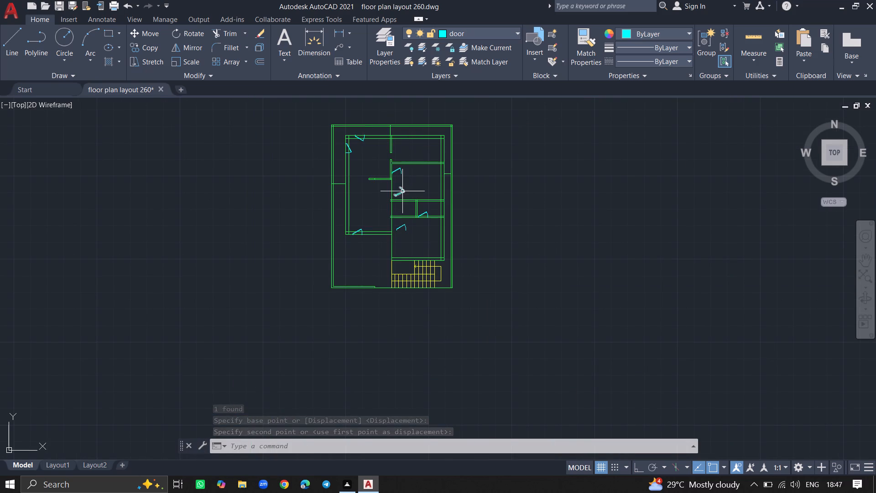
{"action": "scroll", "coordinate": [401, 184], "scroll_direction": "up", "scroll_amount": 2, "text": "ctrl"}
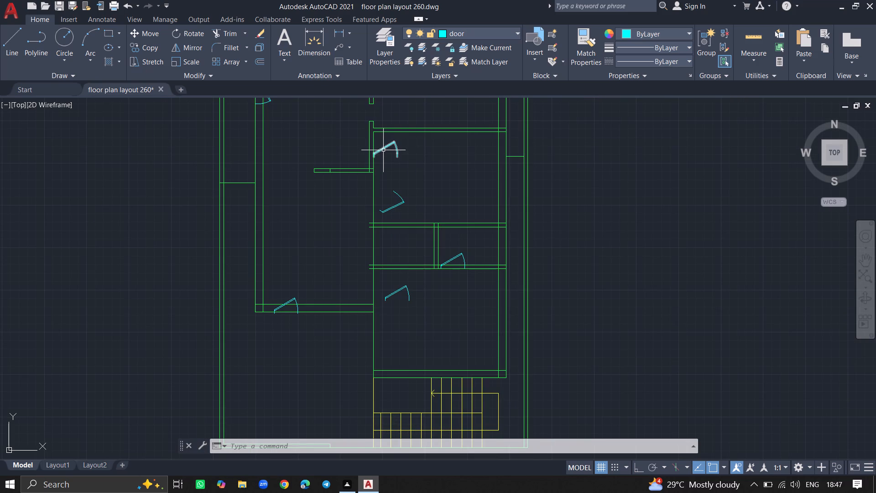
{"action": "left_click", "coordinate": [383, 149]}
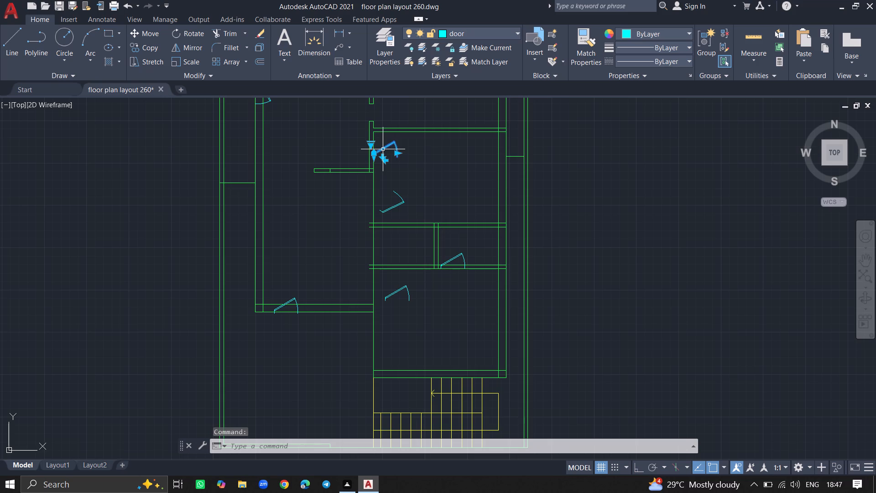
{"action": "scroll", "coordinate": [381, 166], "scroll_direction": "up", "scroll_amount": 4, "text": "ctrl"}
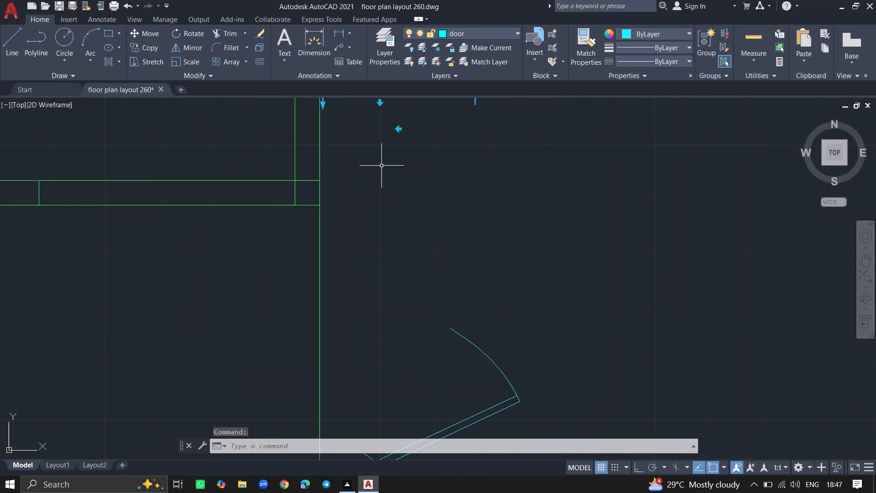
{"action": "scroll", "coordinate": [381, 166], "scroll_direction": "down", "scroll_amount": 2, "text": "ctrl"}
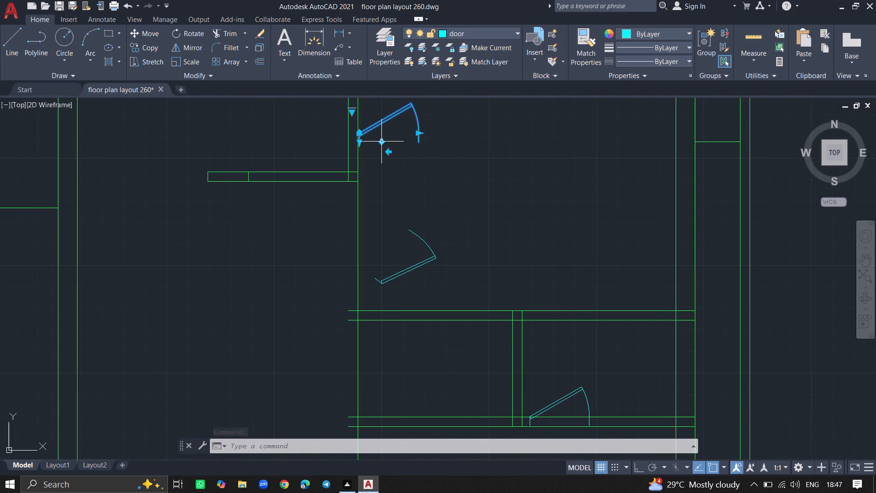
{"action": "left_click", "coordinate": [381, 141]}
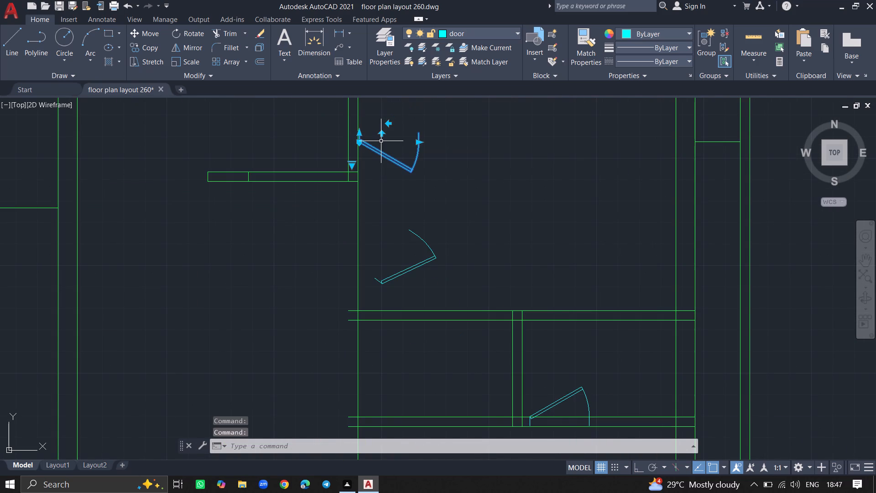
{"action": "left_click", "coordinate": [381, 141]}
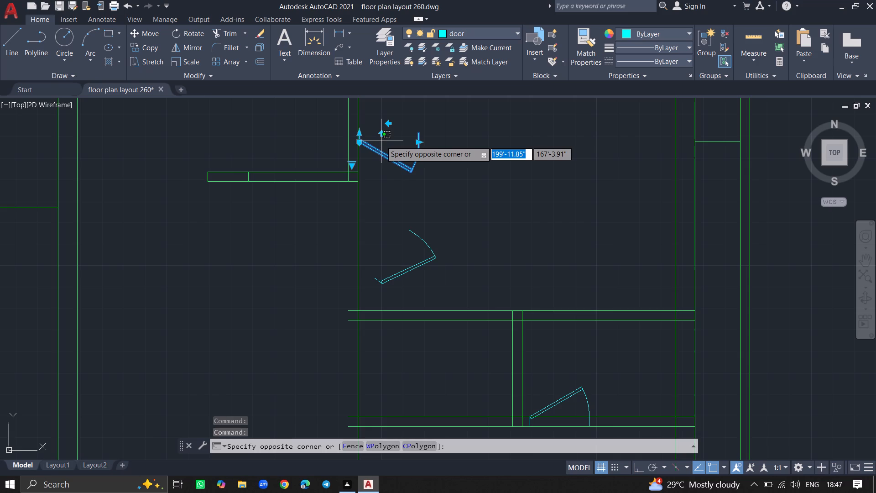
{"action": "key", "text": "Escape"}
{"action": "key", "text": "Escape"}
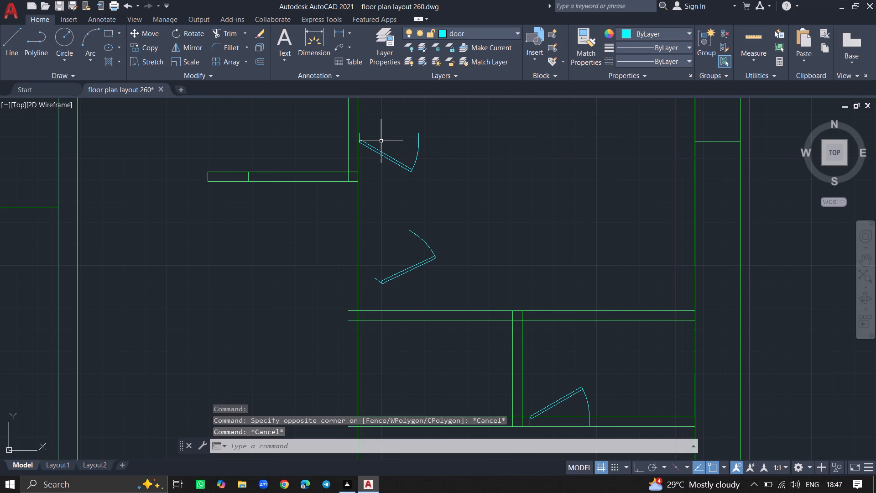
Move the flipped door by its leaf's midpoint onto the middle right-hand room's bottom wall, near the left corner.
{"action": "left_click", "coordinate": [379, 150]}
{"action": "type", "text": "MOVE"}
{"action": "key", "text": "Return"}
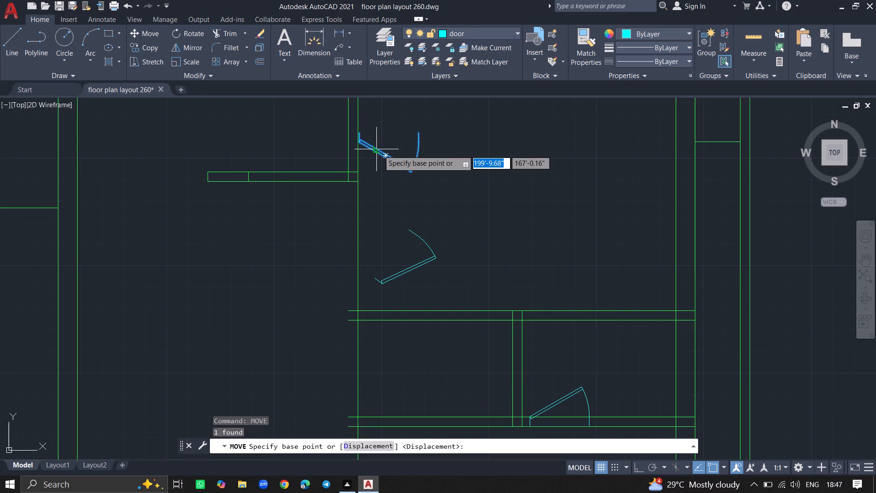
{"action": "left_click", "coordinate": [389, 154]}
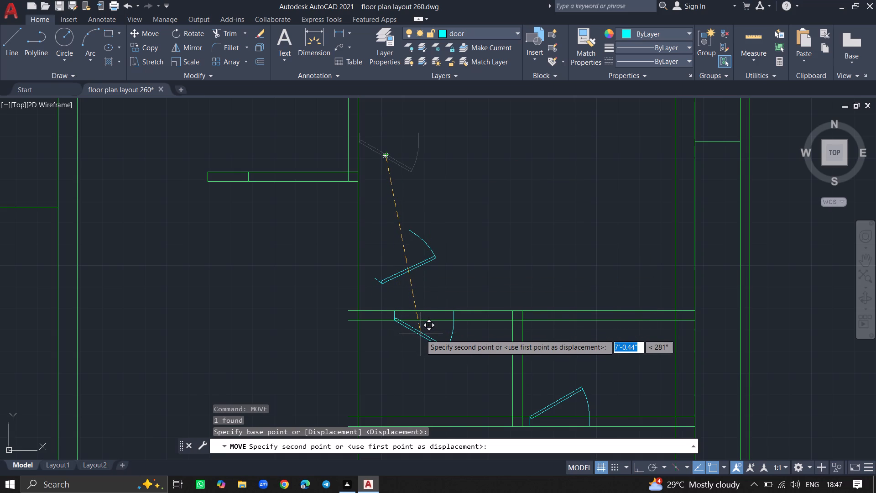
{"action": "left_click", "coordinate": [422, 334]}
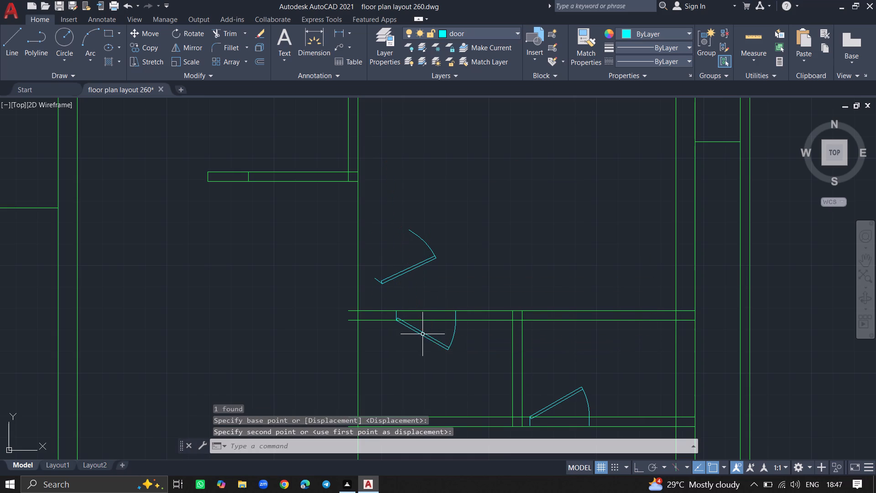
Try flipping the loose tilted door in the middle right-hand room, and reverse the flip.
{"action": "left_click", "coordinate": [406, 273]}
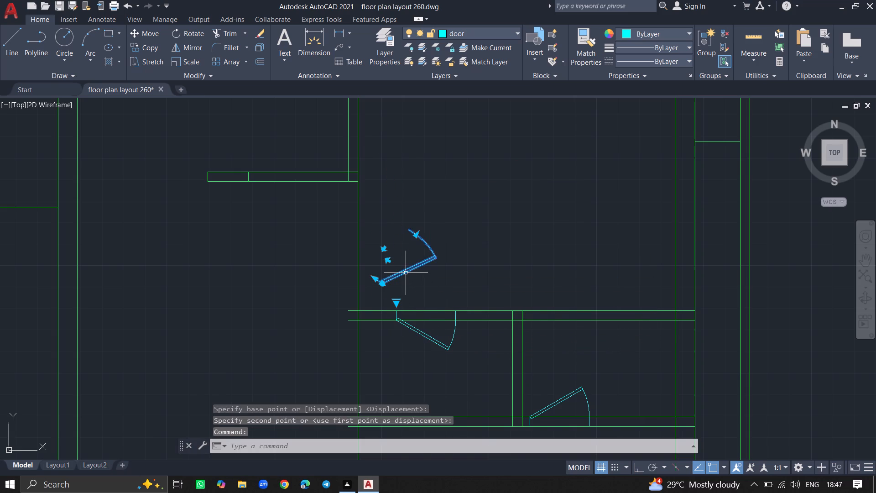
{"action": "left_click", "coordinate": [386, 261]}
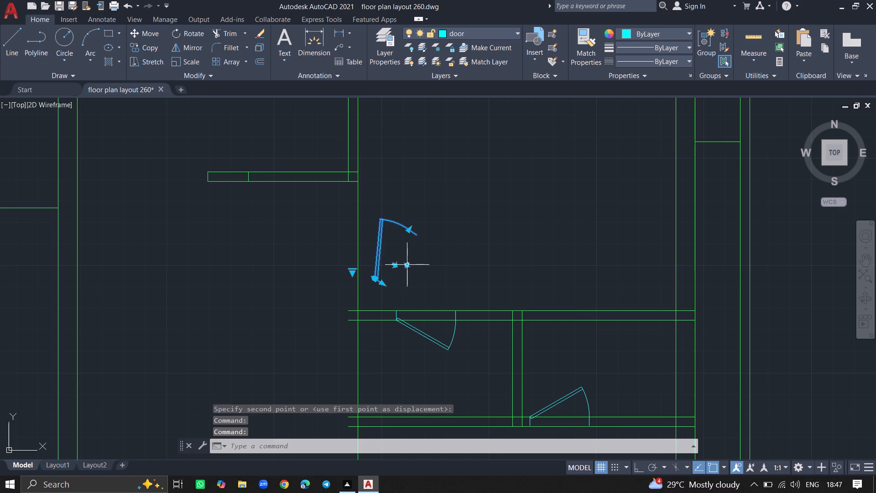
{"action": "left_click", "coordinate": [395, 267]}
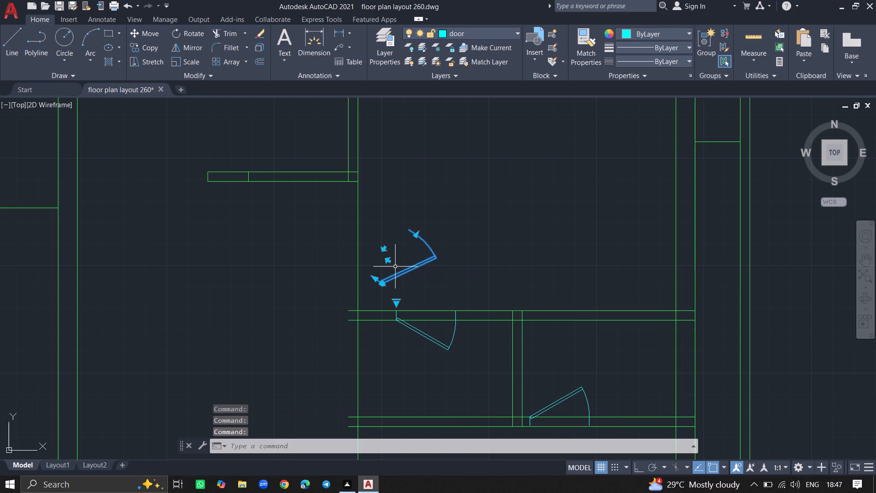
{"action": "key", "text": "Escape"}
Mirror the loose tilted door across the lower edge of its leaf, erasing the source door.
{"action": "type", "text": "MIRROR"}
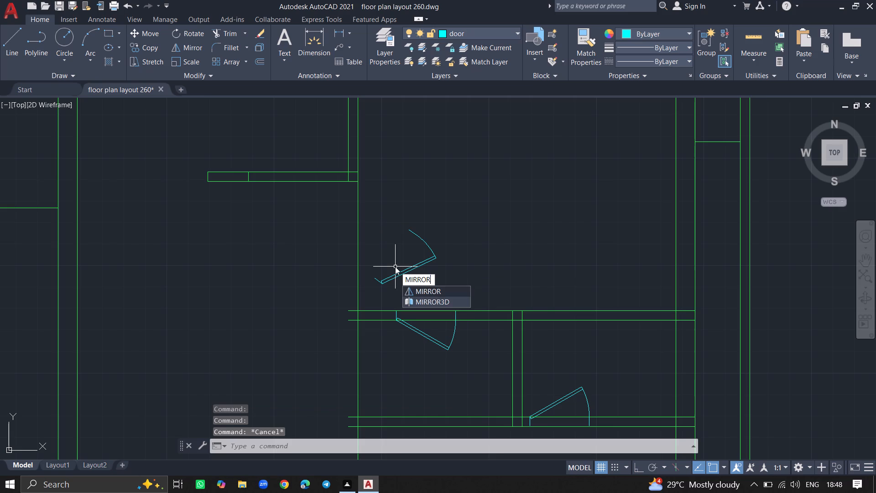
{"action": "key", "text": "Return"}
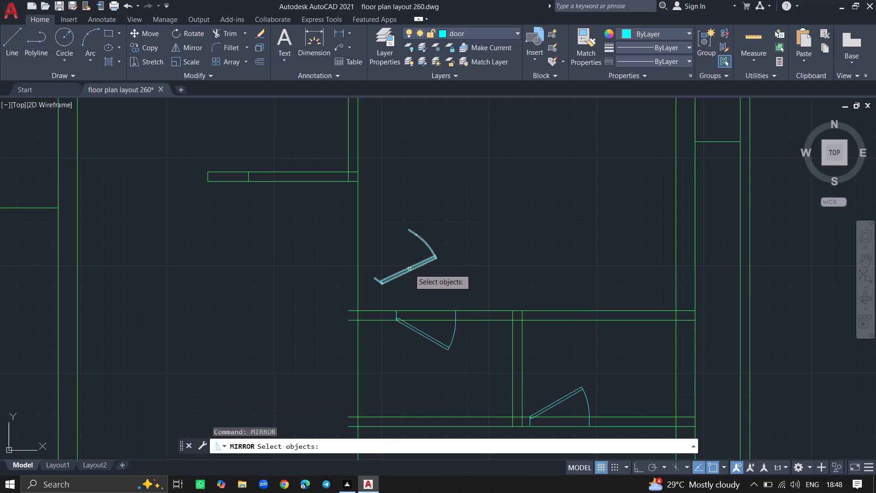
{"action": "left_click", "coordinate": [409, 269]}
{"action": "key", "text": "Return"}
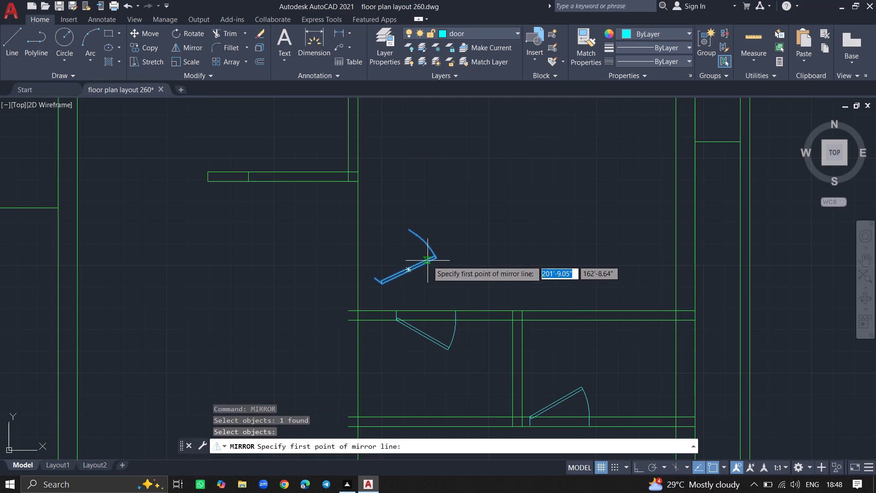
{"action": "left_click", "coordinate": [435, 258]}
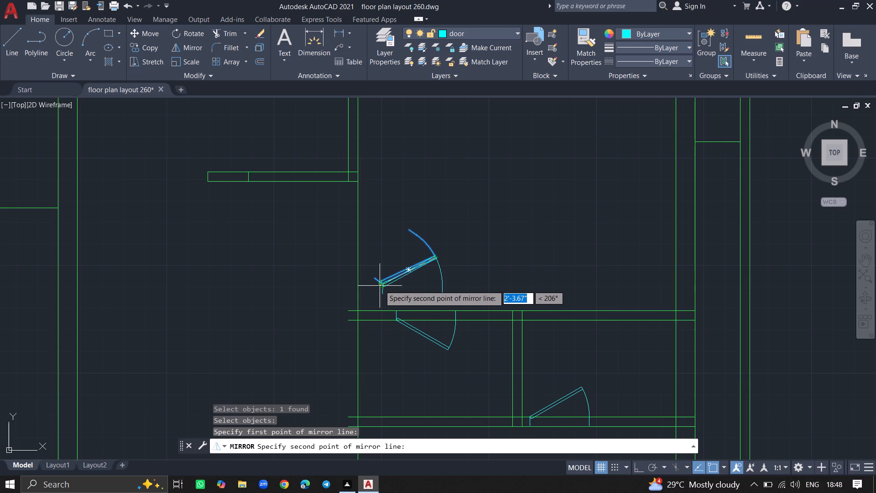
{"action": "scroll", "coordinate": [380, 285], "scroll_direction": "up", "scroll_amount": 3, "text": "ctrl"}
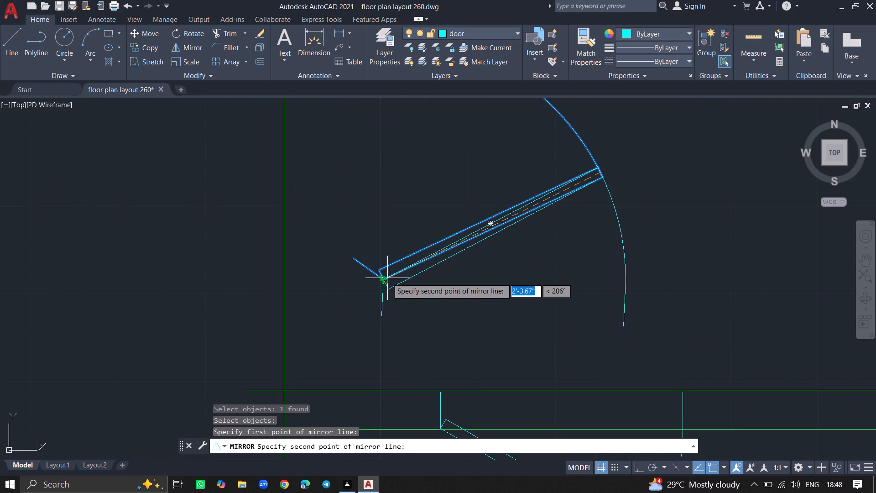
{"action": "scroll", "coordinate": [386, 278], "scroll_direction": "up", "scroll_amount": 2, "text": "ctrl"}
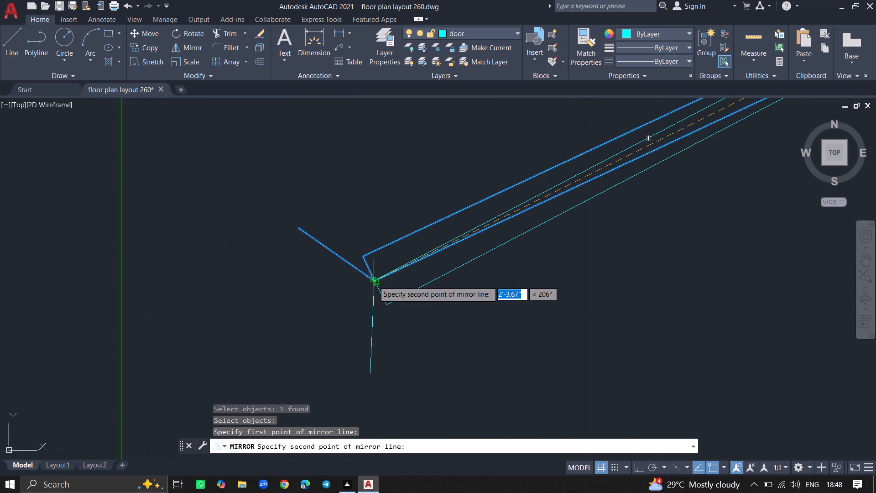
{"action": "scroll", "coordinate": [373, 279], "scroll_direction": "up", "scroll_amount": 4, "text": "ctrl"}
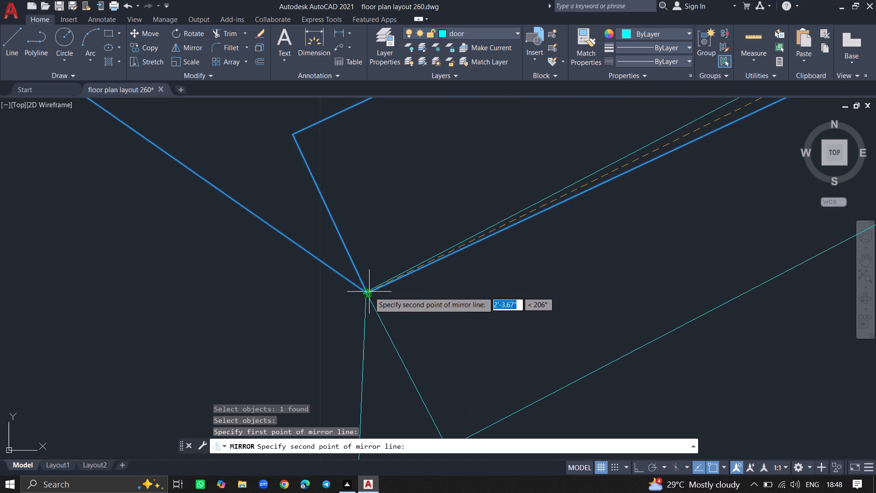
{"action": "left_click", "coordinate": [369, 294]}
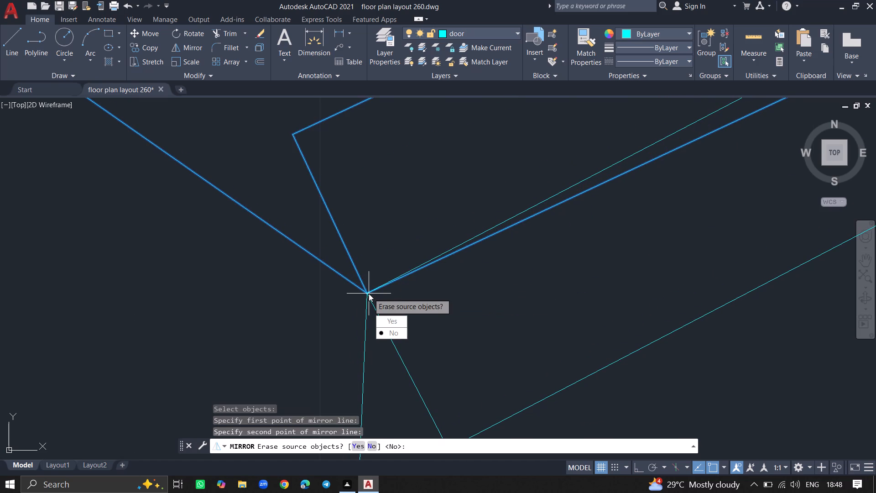
{"action": "left_click_drag", "start_coordinate": [385, 321], "coordinate": [369, 294]}
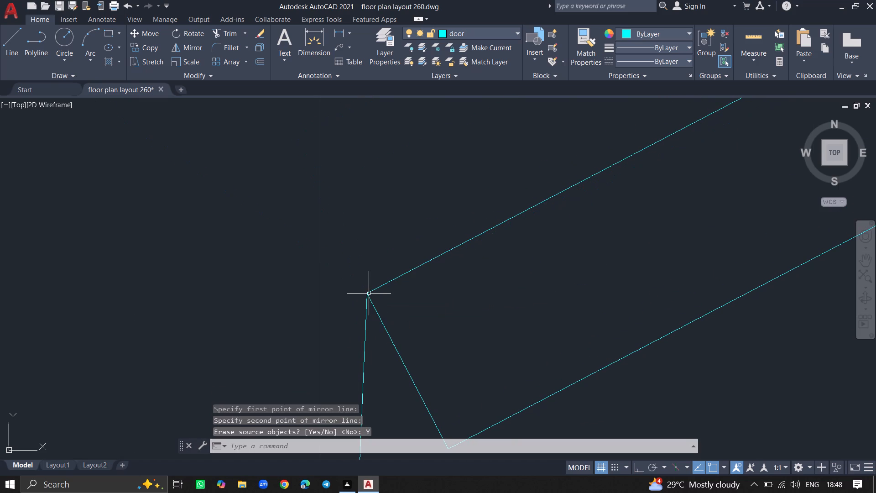
Move the mirrored door by its leaf up to the upper left corner of the middle right-hand room.
{"action": "left_click", "coordinate": [369, 293]}
{"action": "scroll", "coordinate": [369, 293], "scroll_direction": "down", "scroll_amount": 5, "text": "ctrl"}
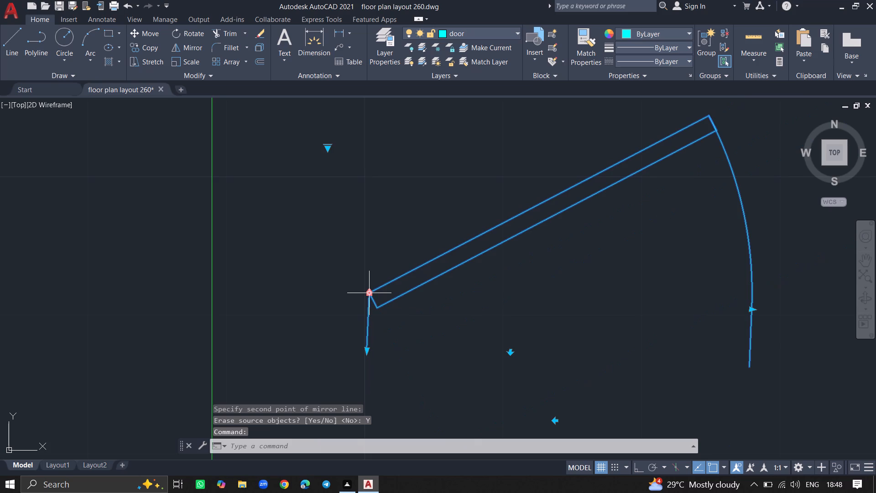
{"action": "type", "text": "MOVE"}
{"action": "key", "text": "Return"}
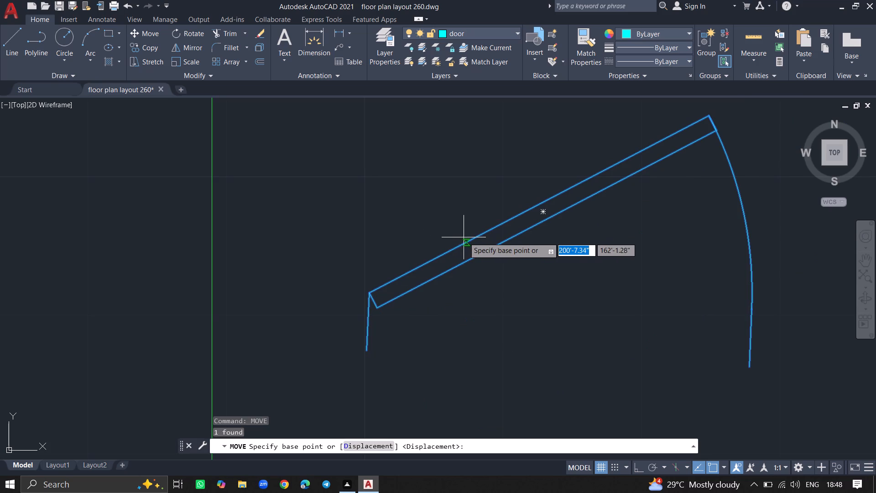
{"action": "left_click", "coordinate": [470, 241]}
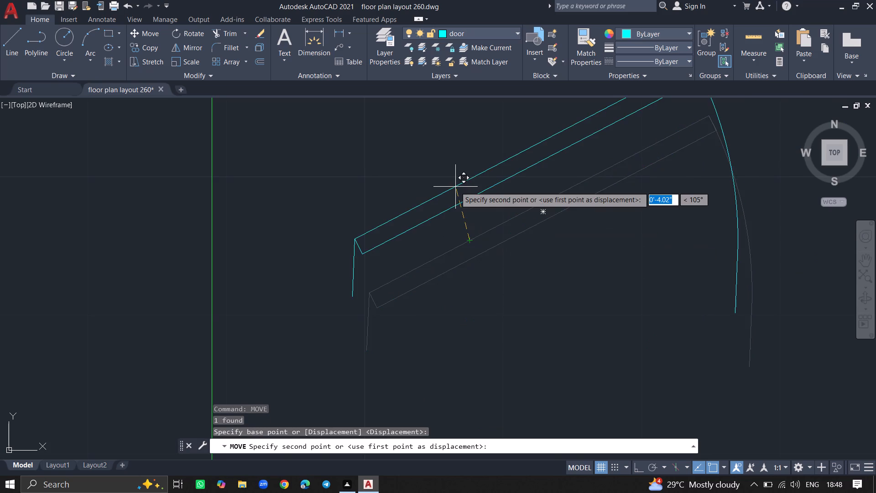
{"action": "scroll", "coordinate": [455, 187], "scroll_direction": "down", "scroll_amount": 5, "text": "ctrl"}
{"action": "scroll", "coordinate": [448, 149], "scroll_direction": "down", "scroll_amount": 6, "text": "ctrl"}
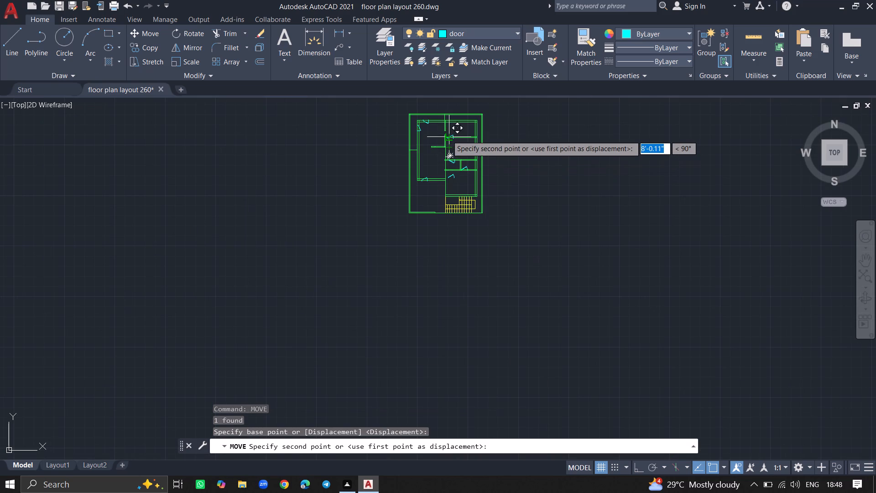
{"action": "scroll", "coordinate": [447, 136], "scroll_direction": "up", "scroll_amount": 6, "text": "ctrl"}
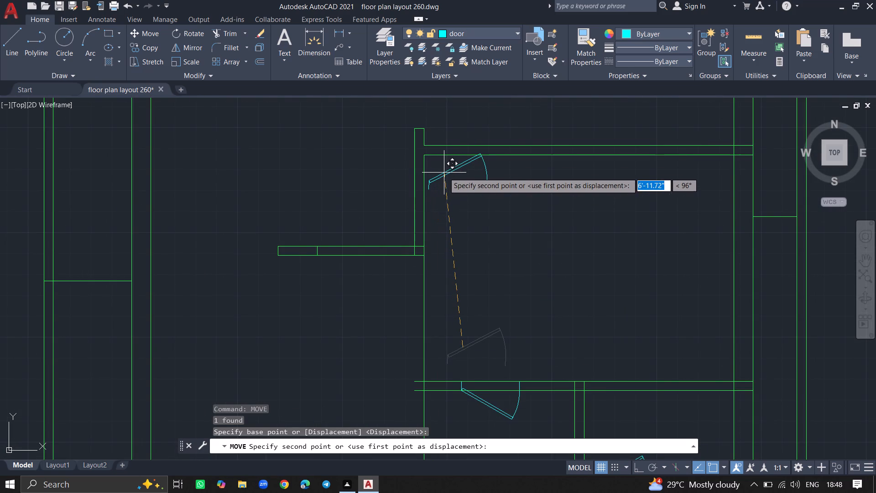
{"action": "left_click", "coordinate": [444, 173]}
Rotate the mirrored door clockwise about its leaf's free end so its opening lines up roughly with the left wall.
{"action": "left_click", "coordinate": [444, 177]}
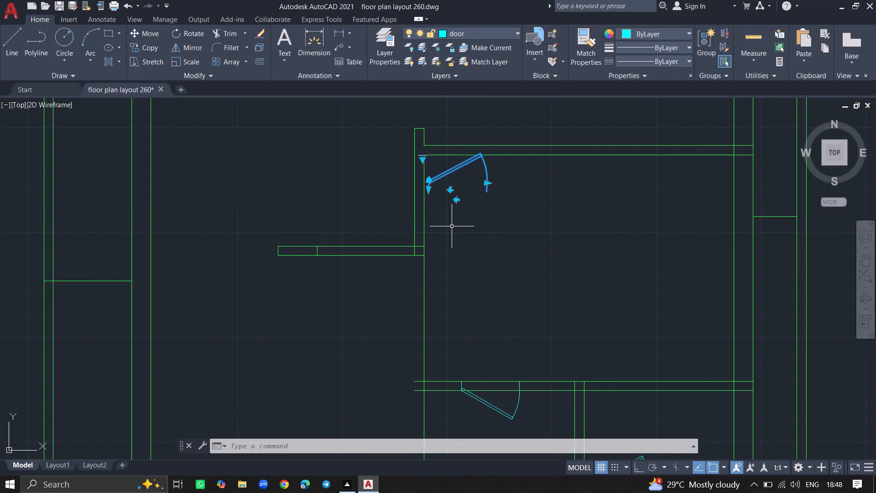
{"action": "type", "text": "ROTATE"}
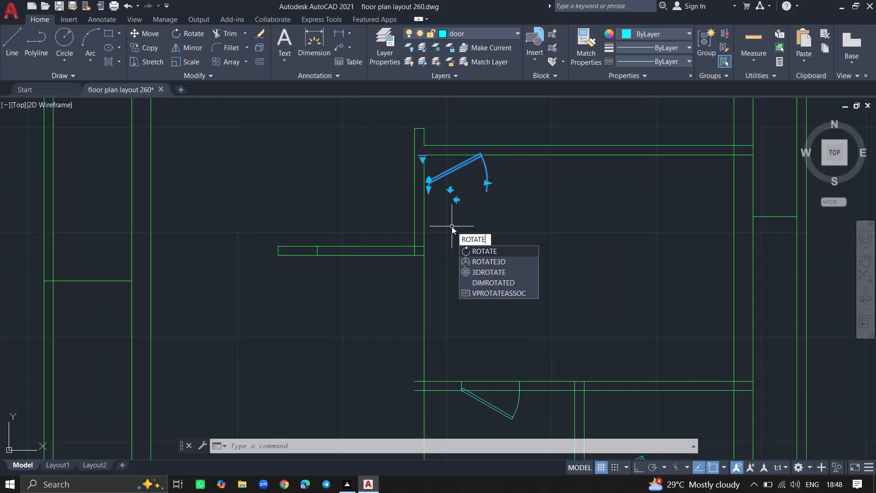
{"action": "key", "text": "Return"}
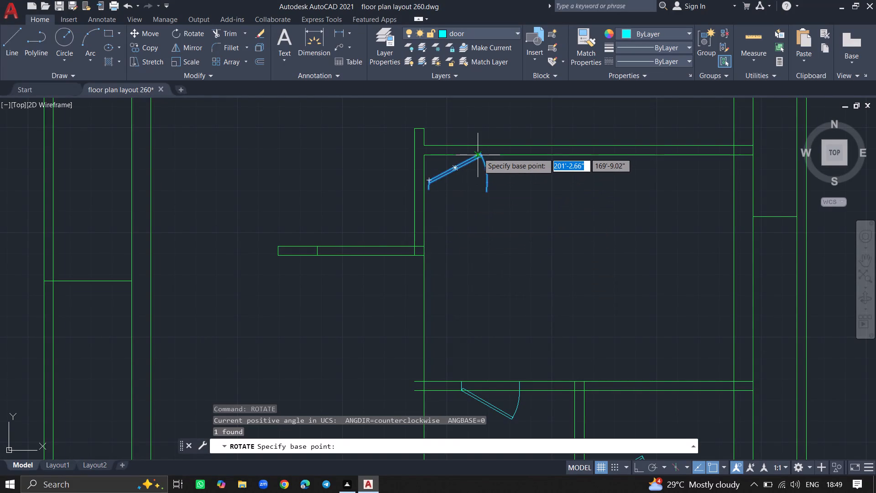
{"action": "left_click", "coordinate": [478, 153]}
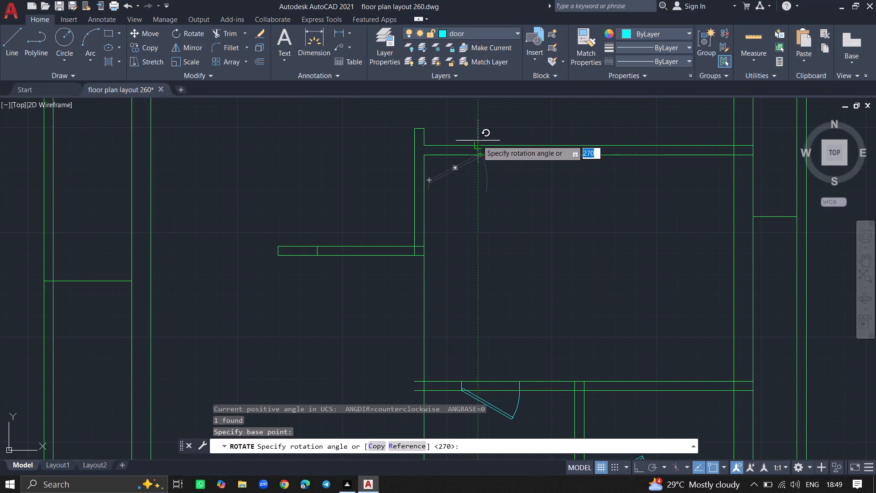
{"action": "left_click", "coordinate": [482, 166]}
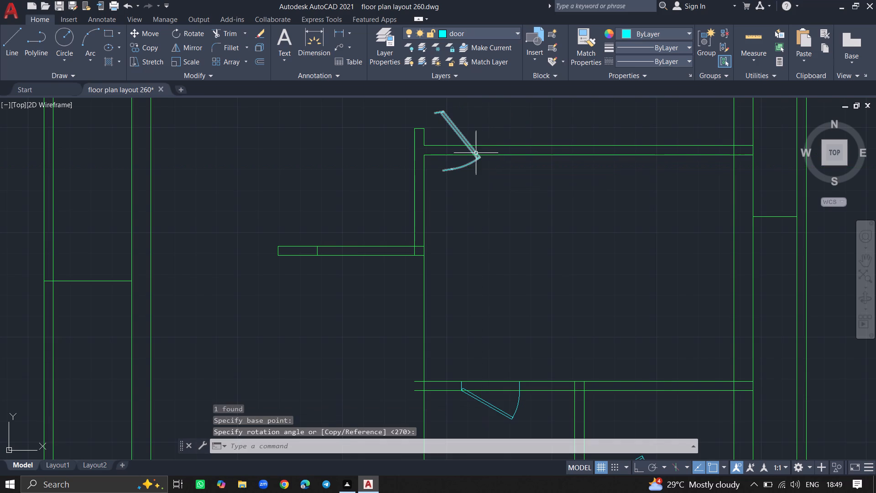
Move the mirrored door by its leaf's free end down onto the left wall of the middle right-hand room, just above the wall junction.
{"action": "left_click", "coordinate": [473, 151]}
{"action": "type", "text": "MOVE"}
{"action": "key", "text": "Return"}
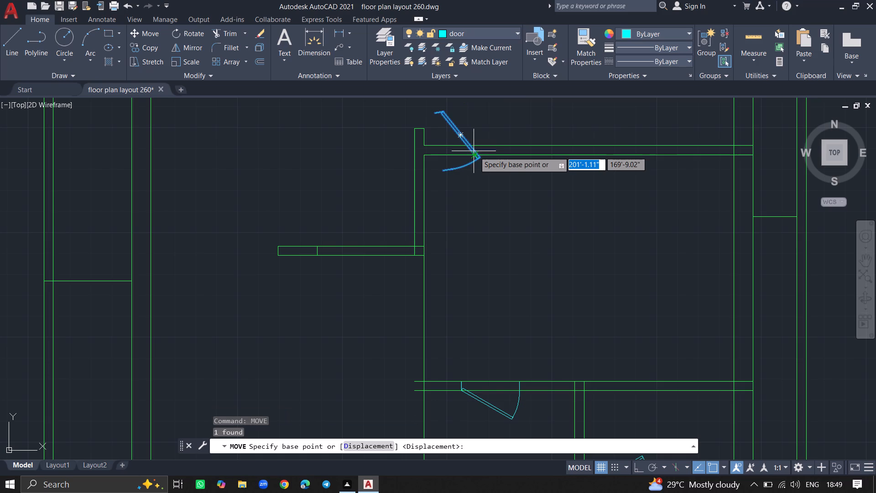
{"action": "left_click", "coordinate": [479, 154]}
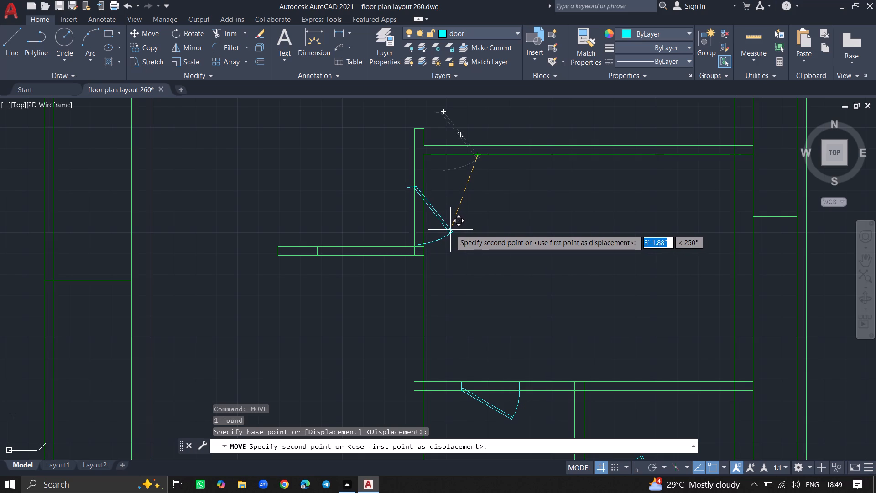
{"action": "left_click", "coordinate": [449, 230]}
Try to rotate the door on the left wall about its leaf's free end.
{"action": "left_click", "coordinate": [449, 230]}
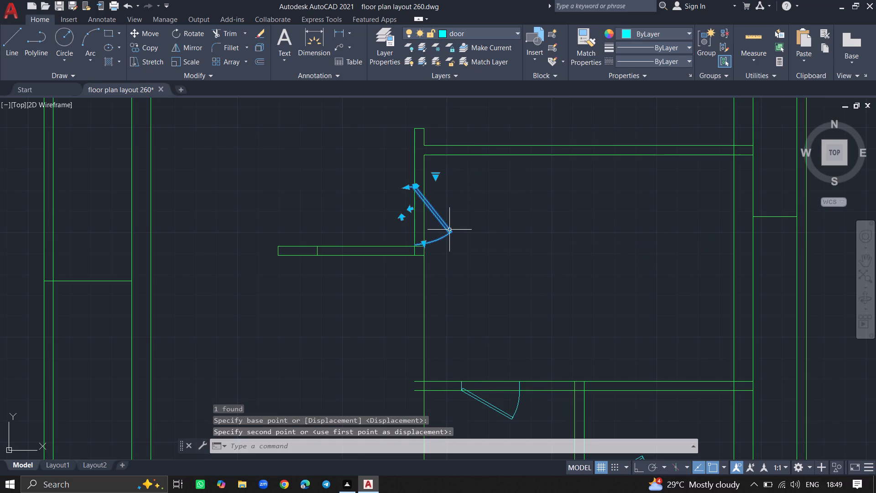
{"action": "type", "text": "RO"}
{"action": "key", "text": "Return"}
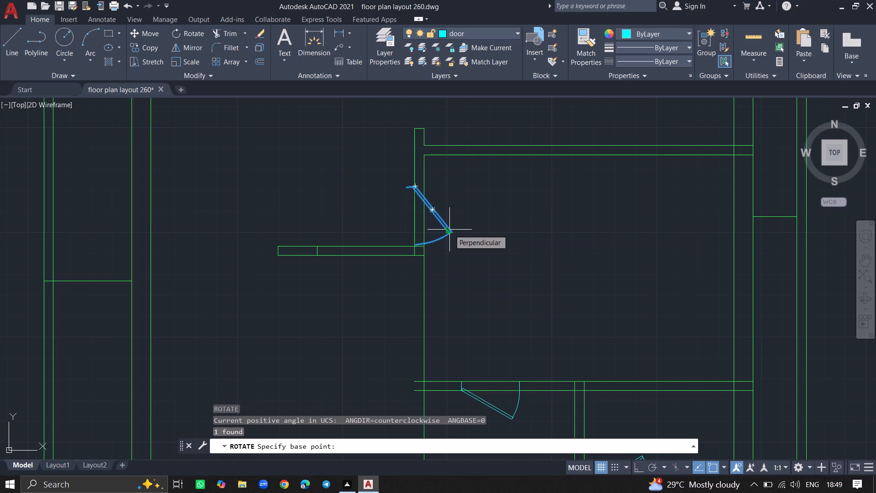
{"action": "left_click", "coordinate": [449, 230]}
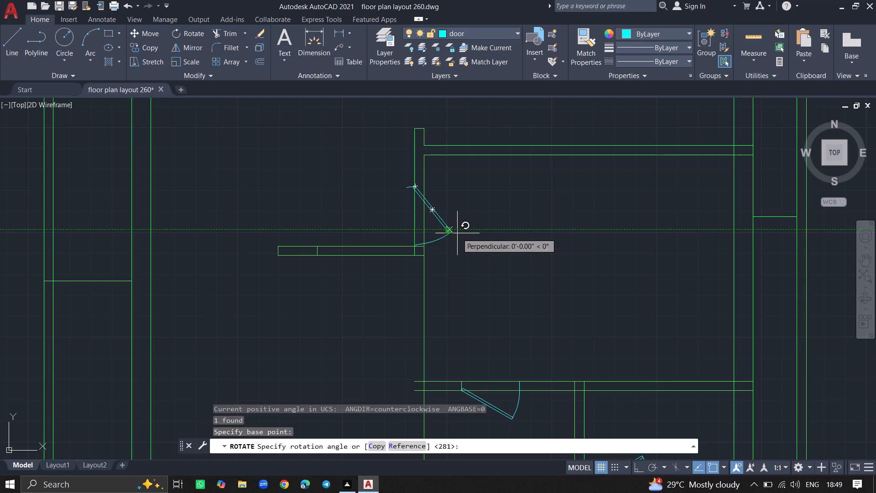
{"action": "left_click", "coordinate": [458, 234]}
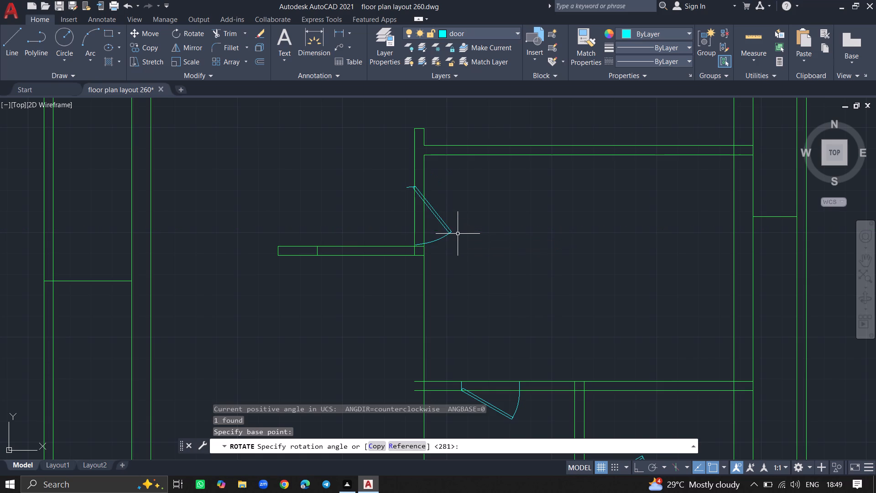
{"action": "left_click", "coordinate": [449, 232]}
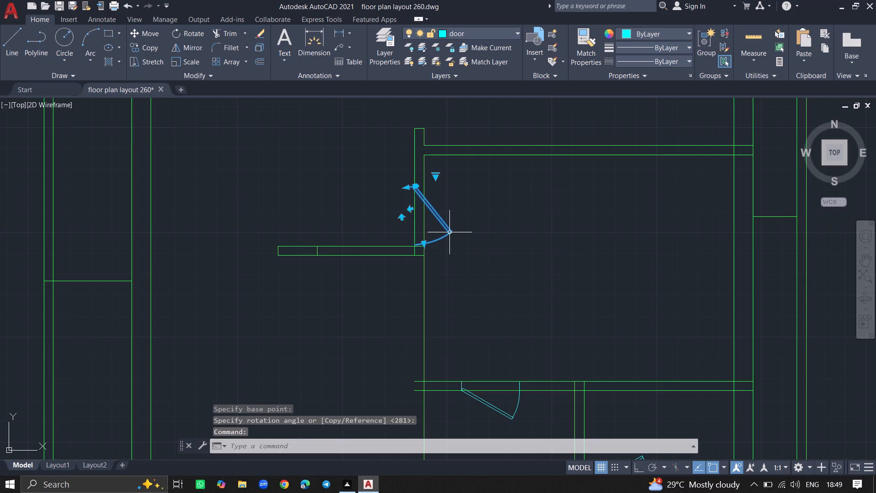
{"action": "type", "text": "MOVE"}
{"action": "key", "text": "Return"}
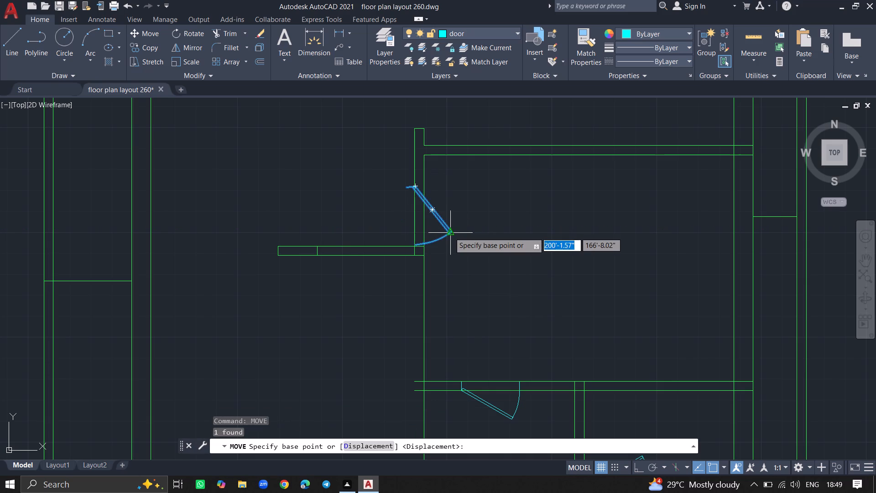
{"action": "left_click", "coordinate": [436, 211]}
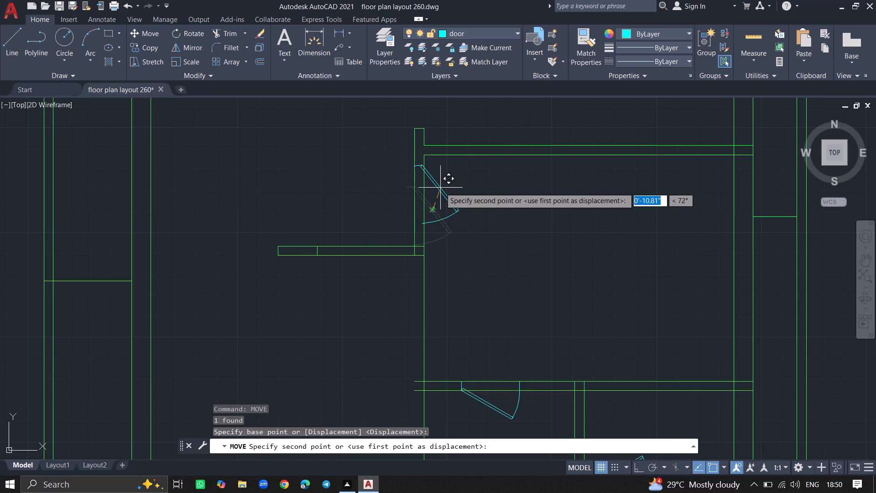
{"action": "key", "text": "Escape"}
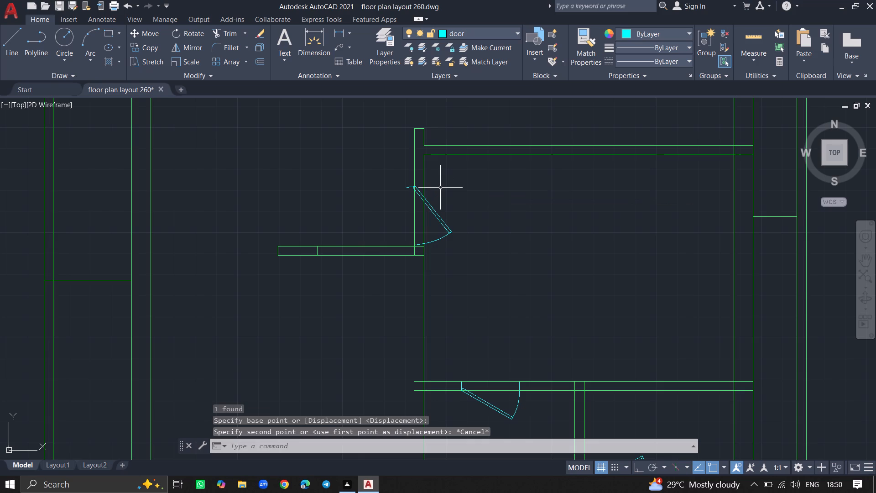
Set the opening angle of the door on the middle right-hand room's left wall to 45°.
{"action": "left_click", "coordinate": [431, 209]}
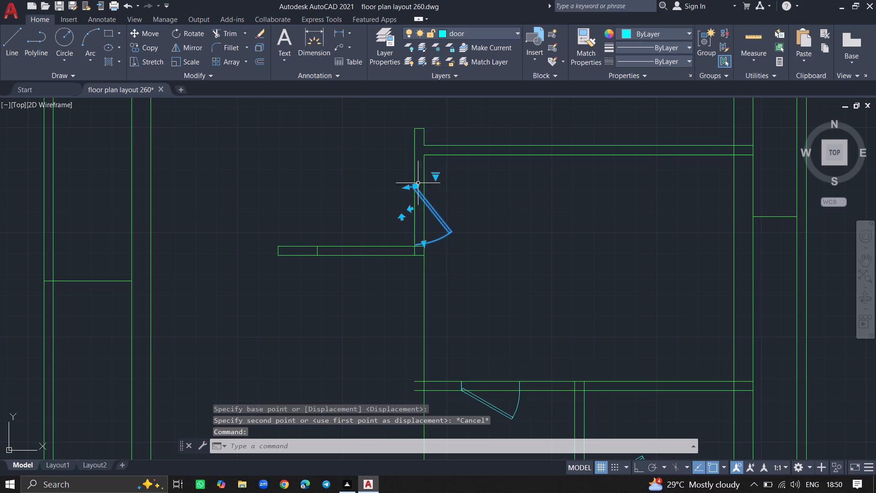
{"action": "left_click", "coordinate": [438, 176]}
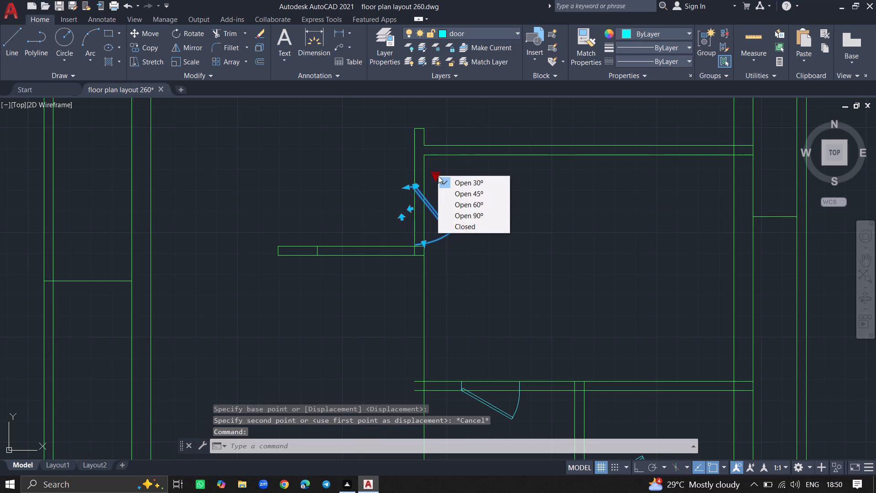
{"action": "left_click", "coordinate": [454, 196]}
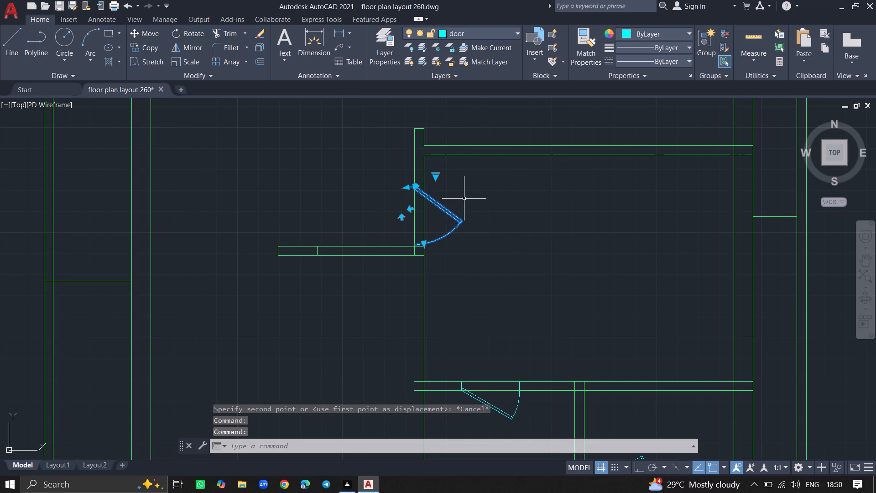
{"action": "key", "text": "Escape"}
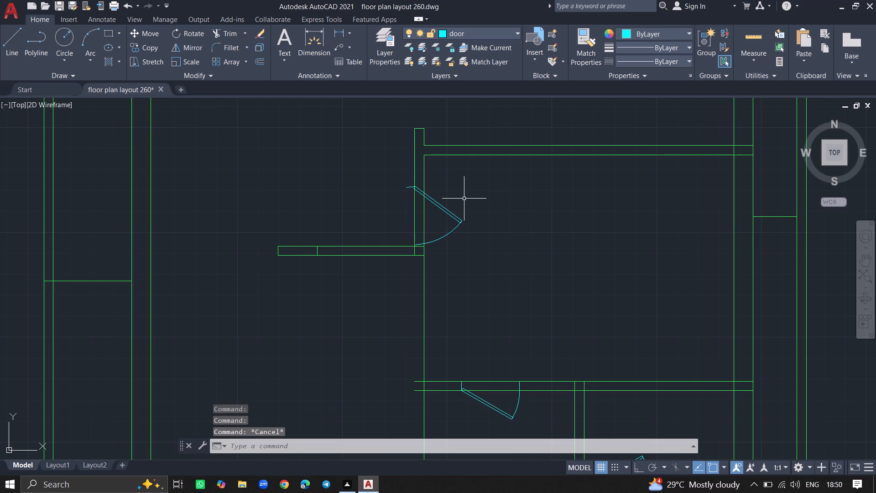
Set the opening angle of the loose door in the lower right-hand room to 45°.
{"action": "scroll", "coordinate": [464, 199], "scroll_direction": "down", "scroll_amount": 4, "text": "ctrl"}
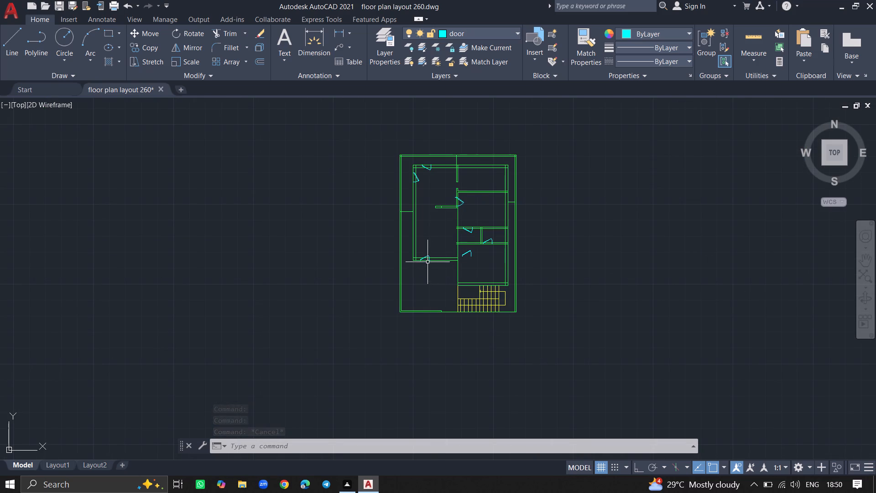
{"action": "left_click", "coordinate": [468, 252]}
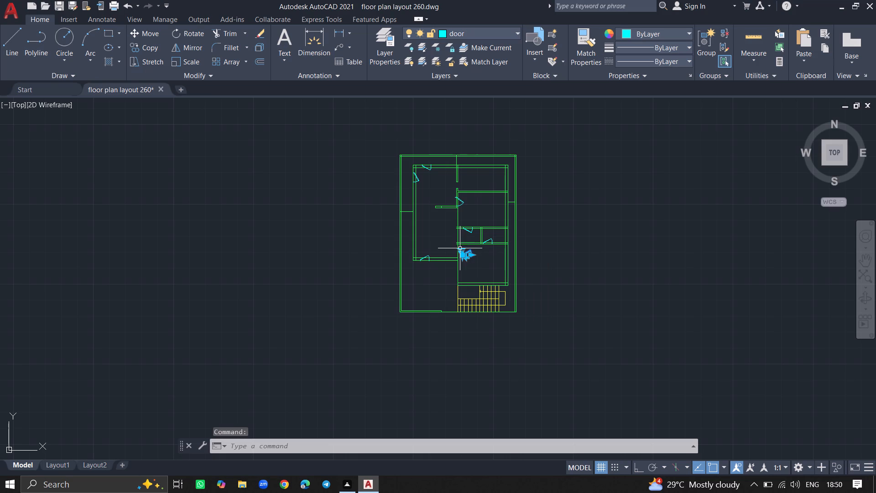
{"action": "scroll", "coordinate": [462, 248], "scroll_direction": "up", "scroll_amount": 5, "text": "ctrl"}
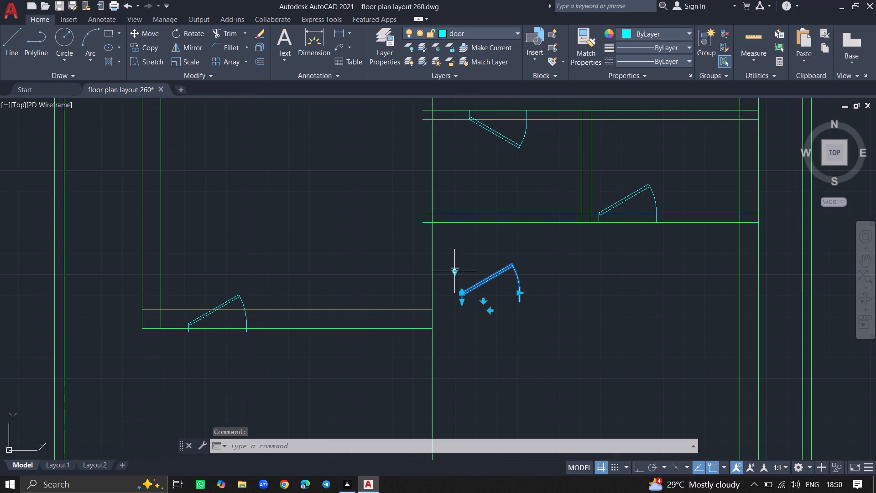
{"action": "left_click", "coordinate": [454, 271]}
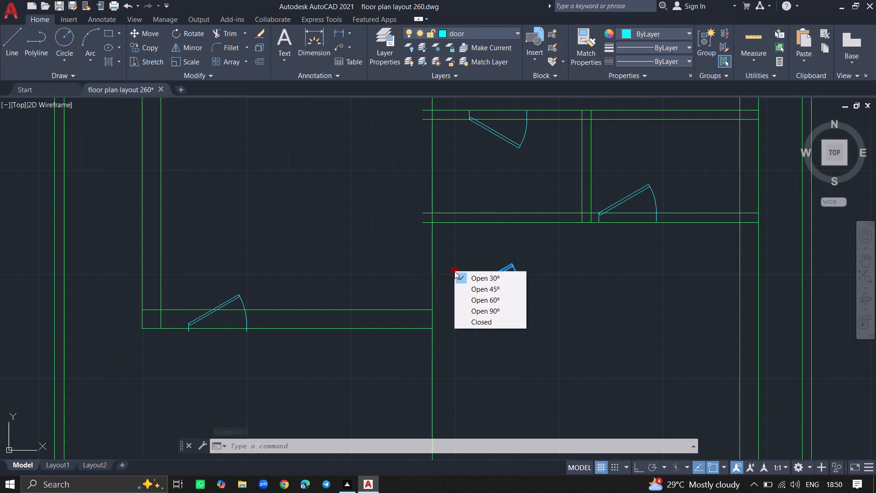
{"action": "left_click", "coordinate": [471, 288]}
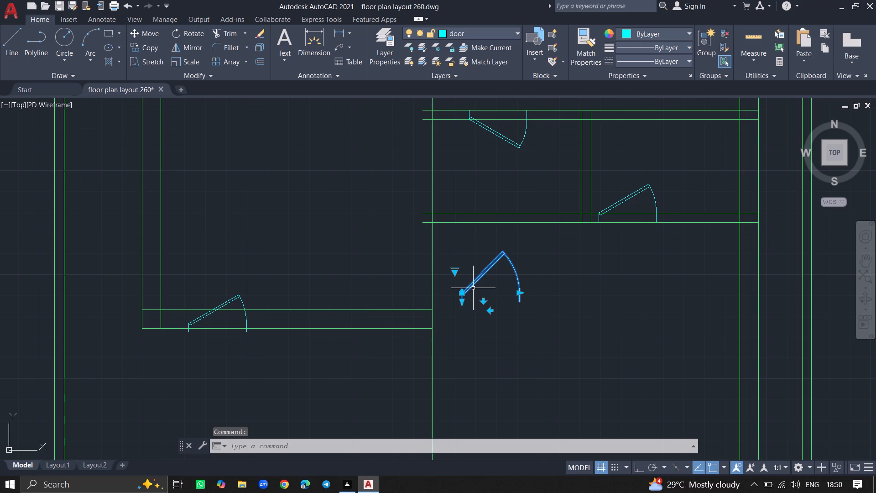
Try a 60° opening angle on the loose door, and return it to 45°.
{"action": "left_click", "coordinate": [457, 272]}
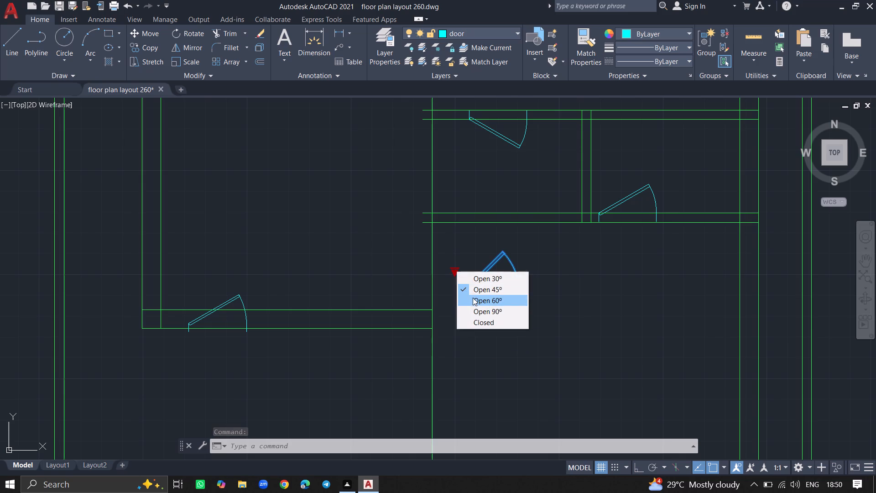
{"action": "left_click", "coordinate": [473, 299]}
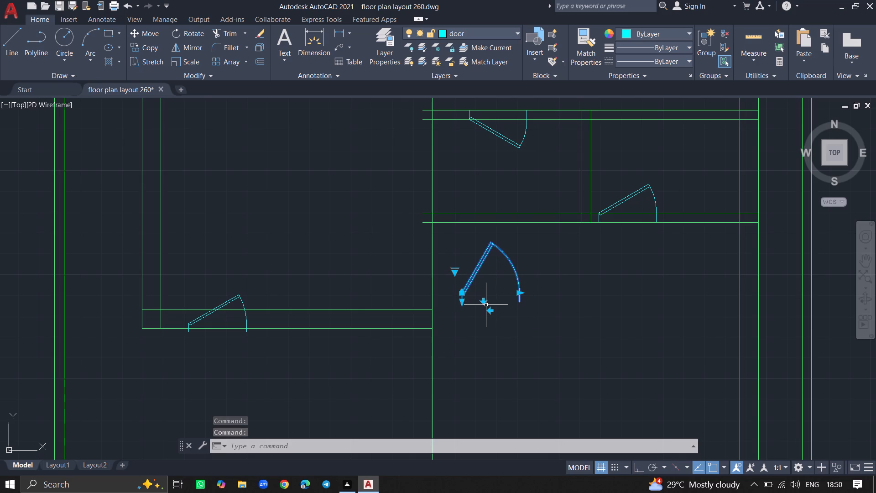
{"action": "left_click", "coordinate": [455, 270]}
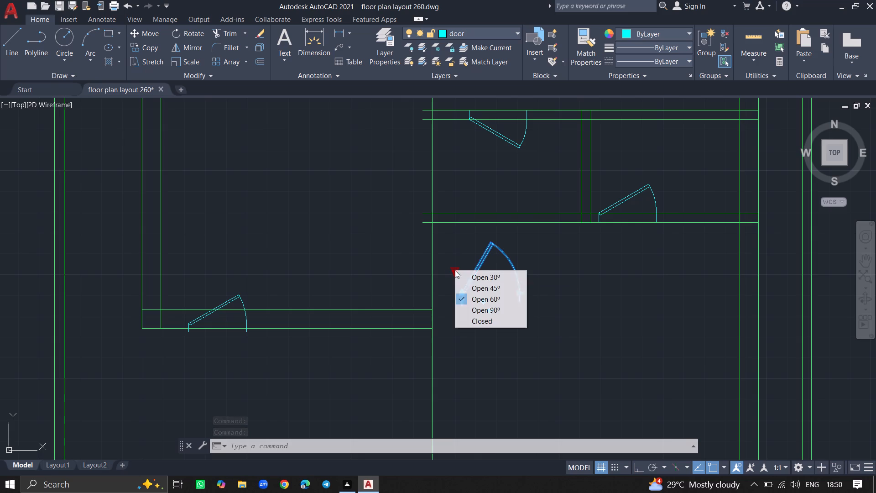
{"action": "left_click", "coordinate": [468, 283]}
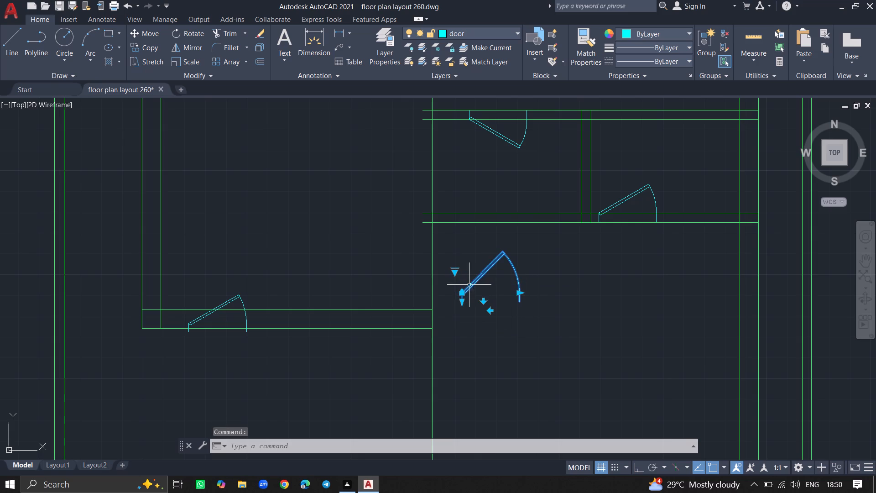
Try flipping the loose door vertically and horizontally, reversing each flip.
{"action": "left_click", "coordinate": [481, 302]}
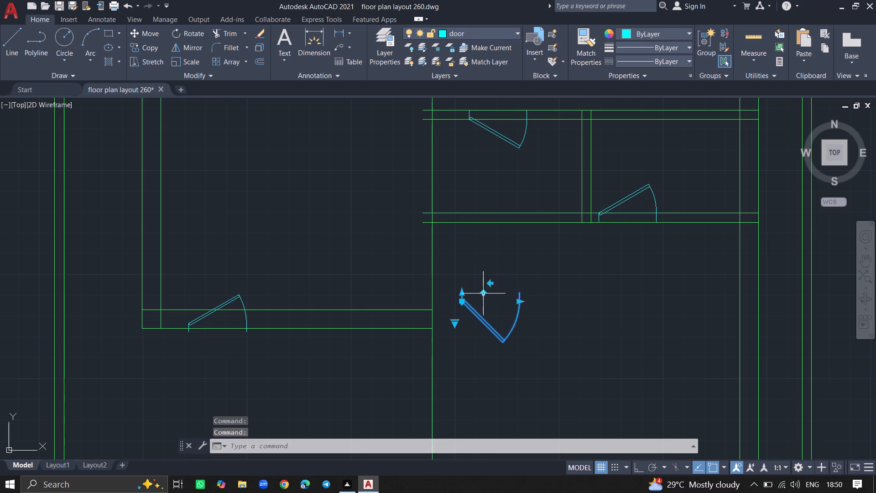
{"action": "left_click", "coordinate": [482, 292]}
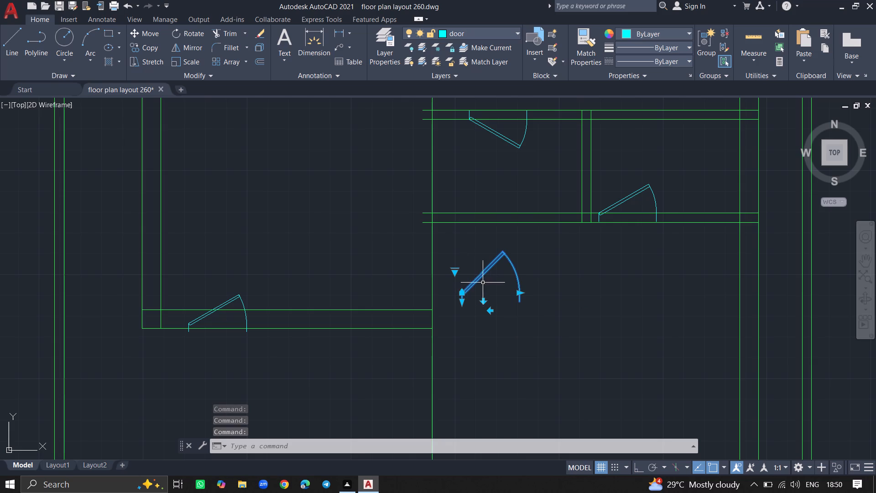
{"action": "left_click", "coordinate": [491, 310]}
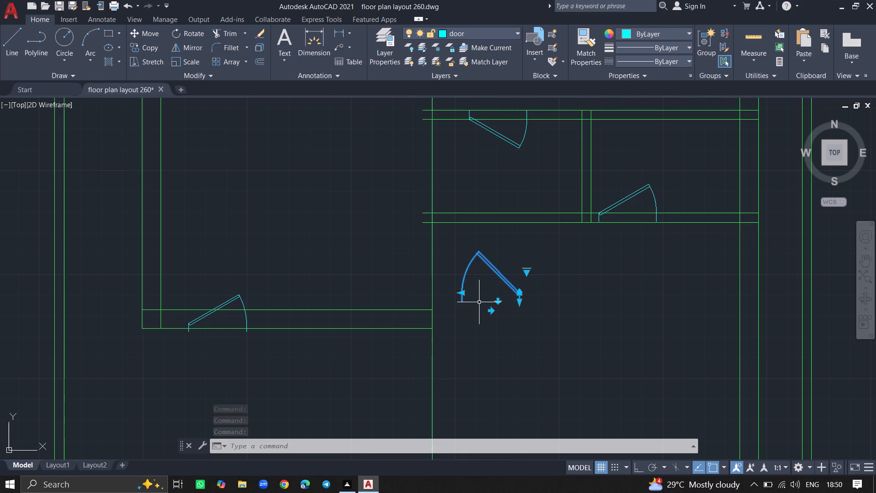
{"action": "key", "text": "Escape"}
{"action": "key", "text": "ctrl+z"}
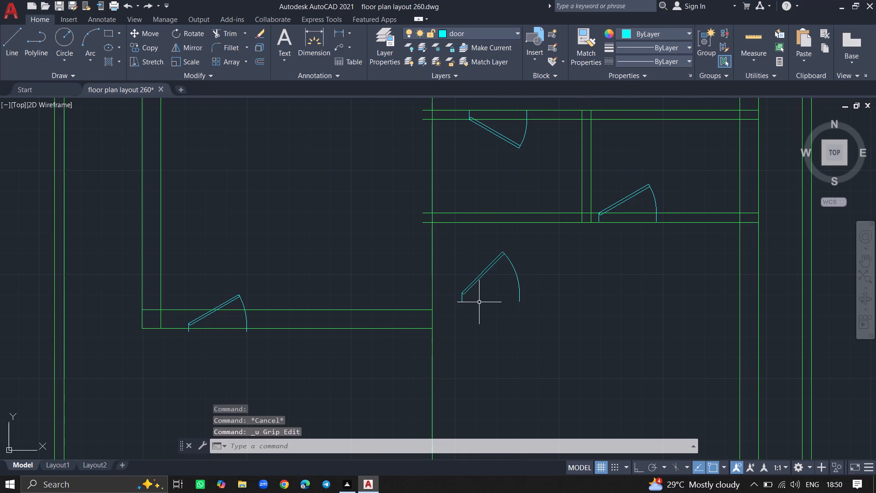
Save the drawing.
{"action": "key", "text": "ctrl+s"}
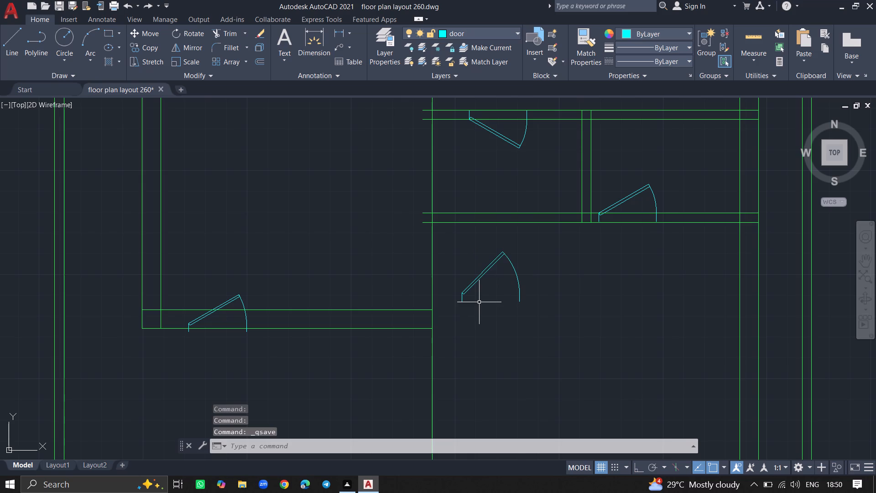
Rotate the loose door in the lower right-hand room about 230° around its leaf's free end.
{"action": "type", "text": "ROTA"}
{"action": "type", "text": "TE"}
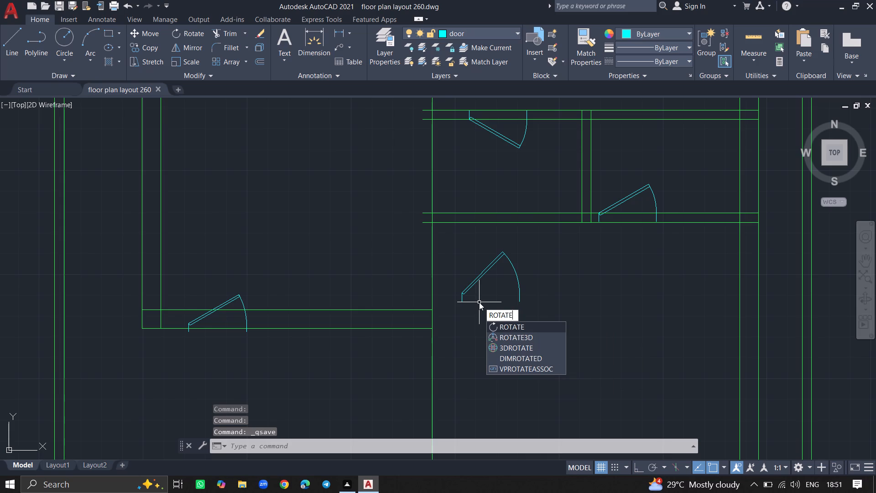
{"action": "key", "text": "Return"}
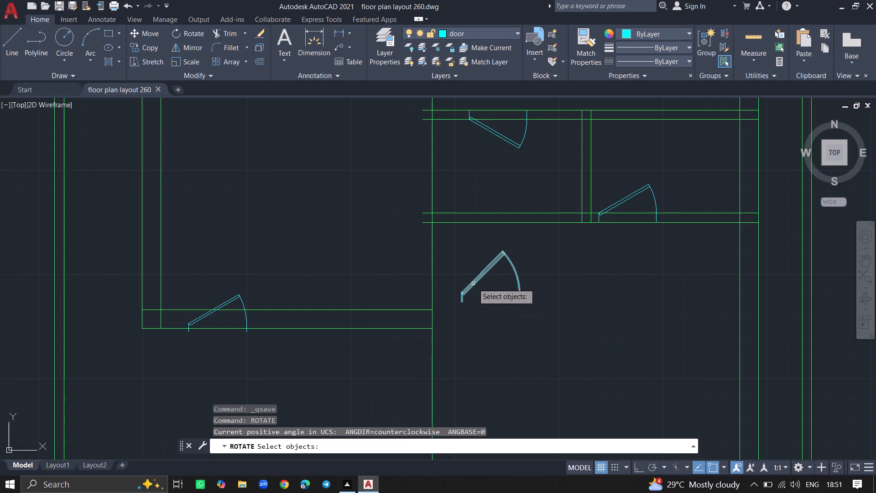
{"action": "left_click", "coordinate": [473, 283]}
{"action": "key", "text": "Return"}
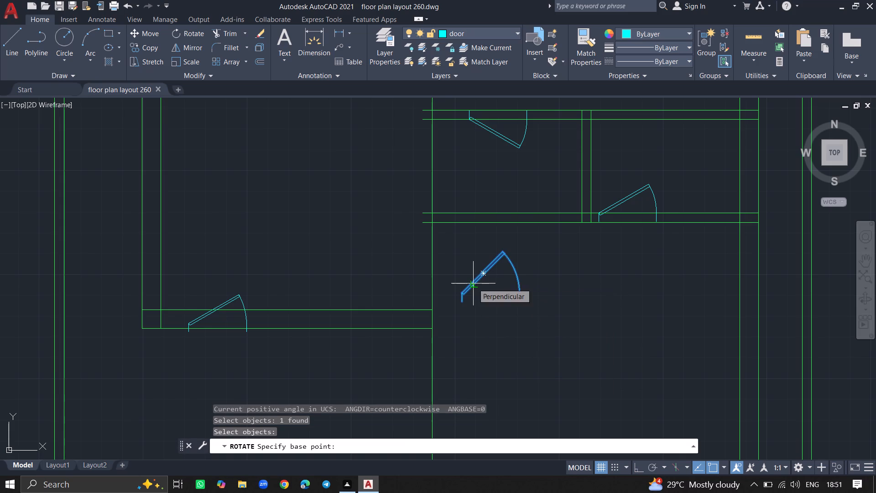
{"action": "left_click", "coordinate": [502, 256]}
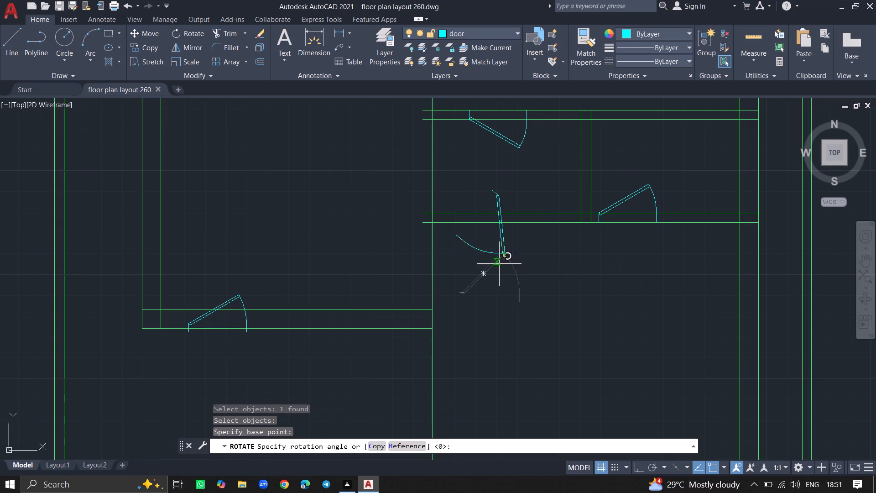
{"action": "left_click", "coordinate": [498, 265]}
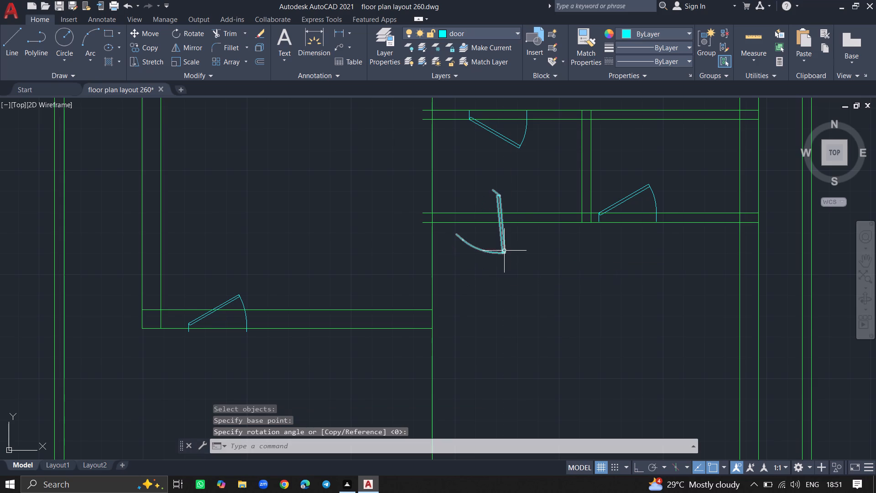
Rotate the loose door in the lower right-hand room slightly counterclockwise around its leaf's free end.
{"action": "left_click", "coordinate": [504, 250]}
{"action": "type", "text": "ROTATE"}
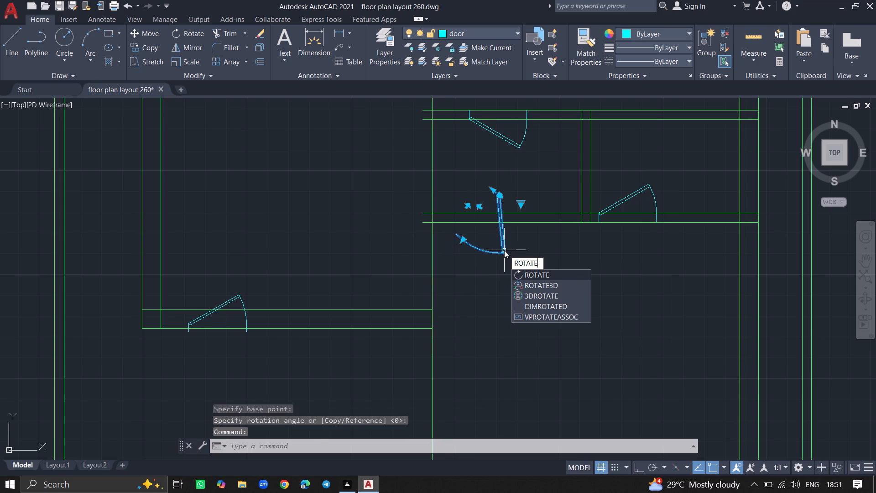
{"action": "key", "text": "Return"}
{"action": "left_click", "coordinate": [504, 250]}
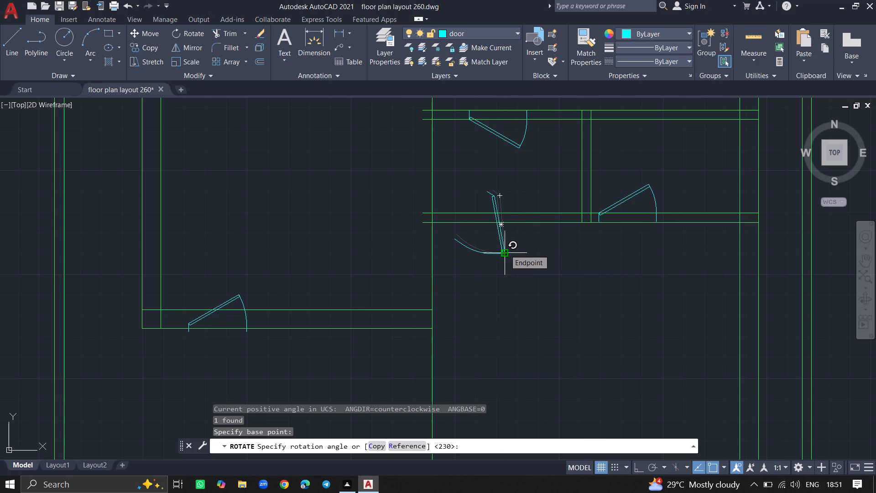
{"action": "left_click", "coordinate": [505, 250]}
{"action": "left_click", "coordinate": [505, 250]}
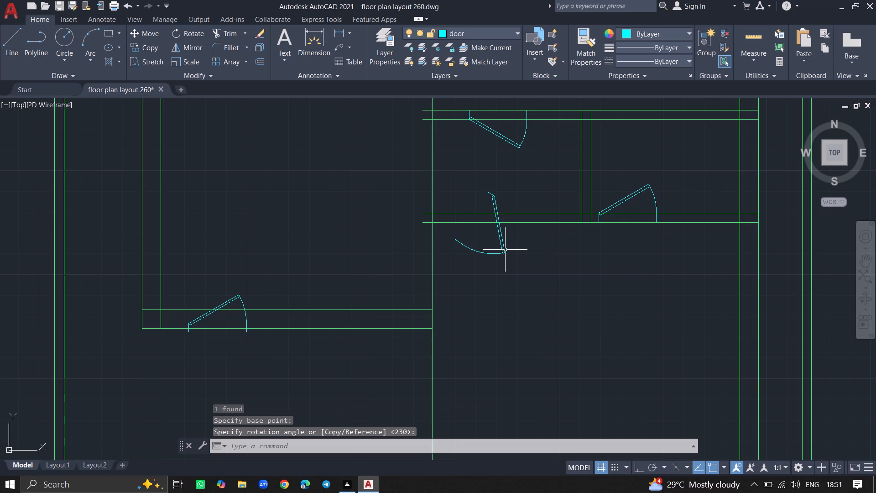
Try 30° and 45° opening angles on the loose door, and set it to 60°.
{"action": "left_click", "coordinate": [503, 250]}
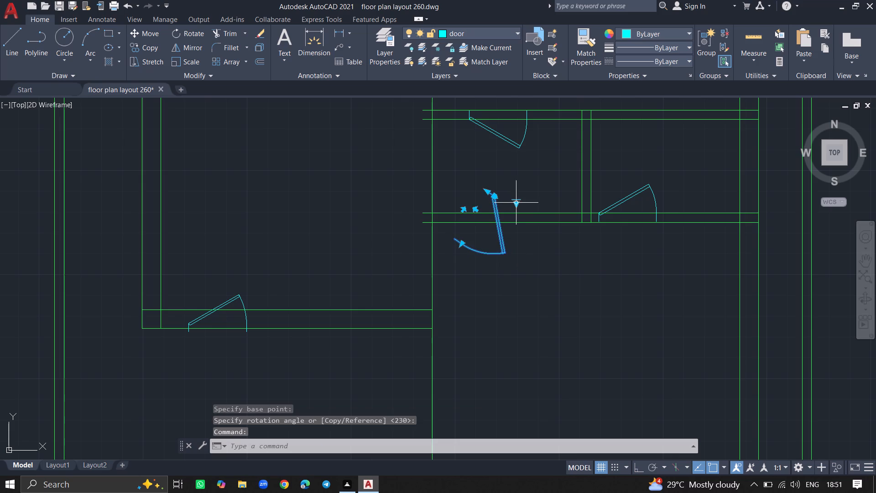
{"action": "left_click", "coordinate": [516, 203]}
{"action": "left_click", "coordinate": [528, 210]}
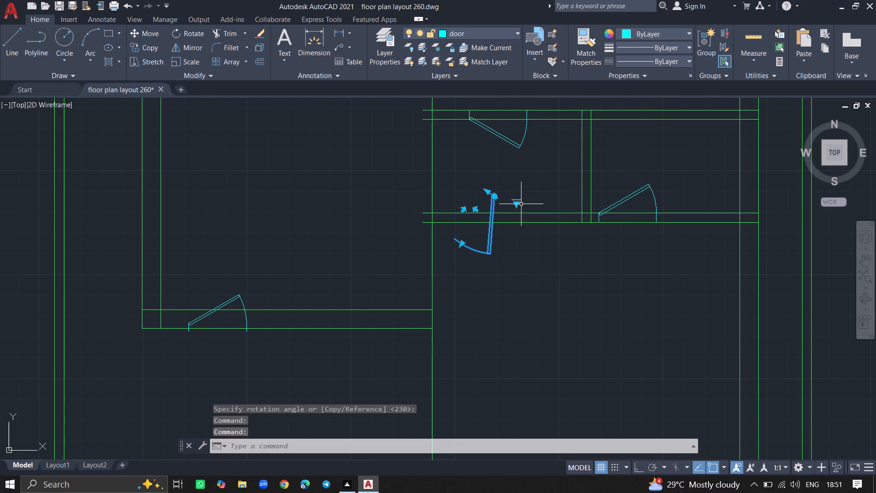
{"action": "left_click", "coordinate": [516, 204]}
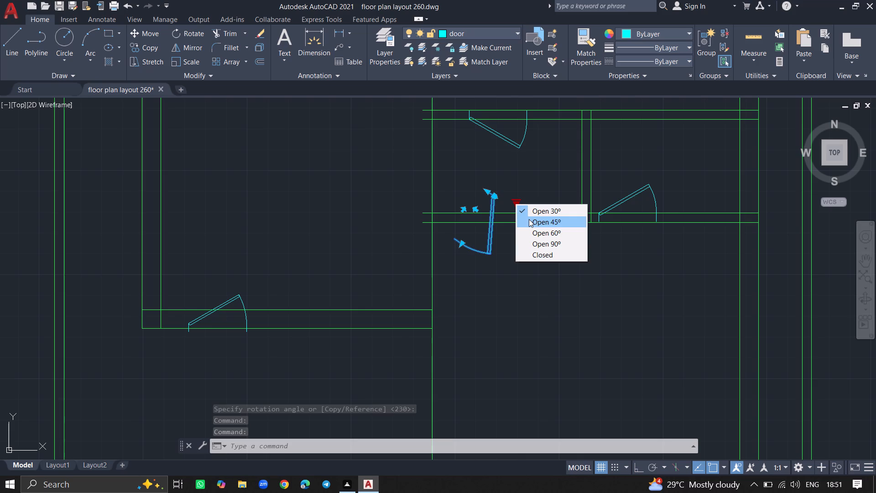
{"action": "left_click", "coordinate": [529, 219]}
{"action": "left_click", "coordinate": [517, 203]}
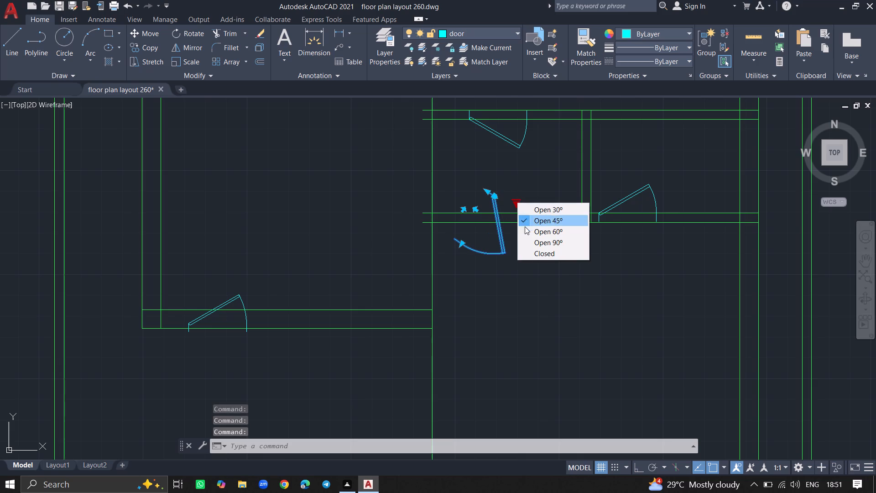
{"action": "left_click", "coordinate": [526, 234]}
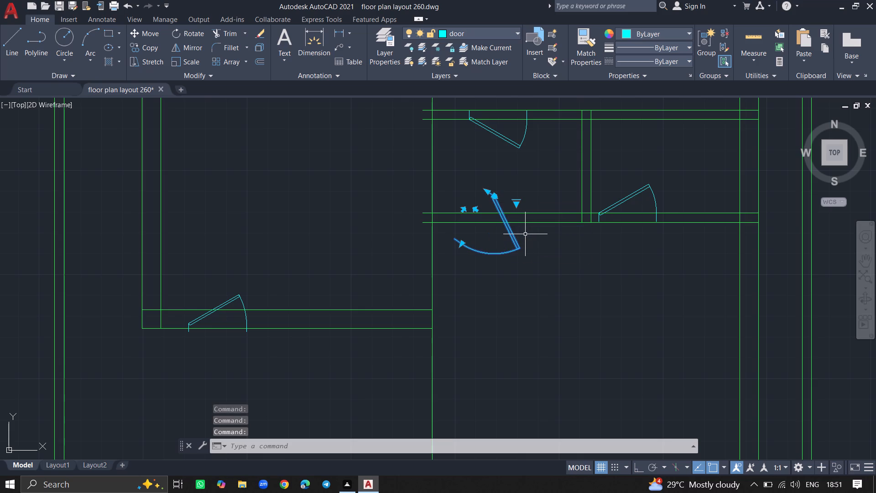
{"action": "key", "text": "Escape"}
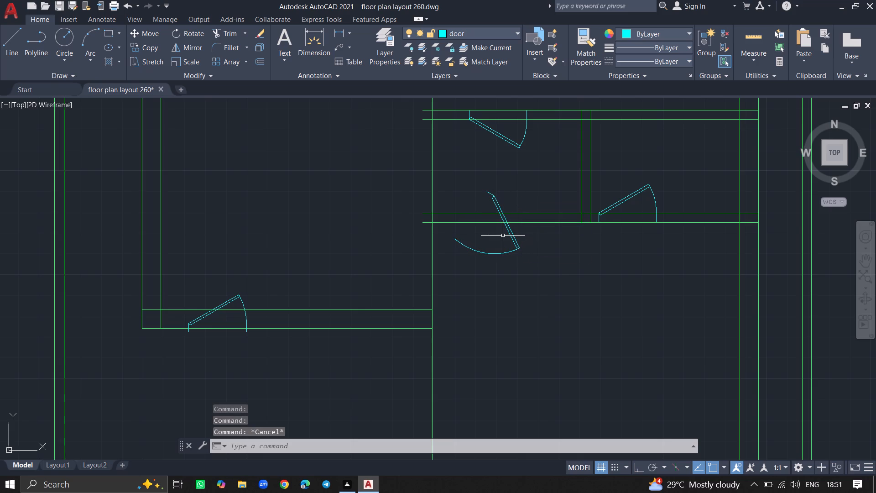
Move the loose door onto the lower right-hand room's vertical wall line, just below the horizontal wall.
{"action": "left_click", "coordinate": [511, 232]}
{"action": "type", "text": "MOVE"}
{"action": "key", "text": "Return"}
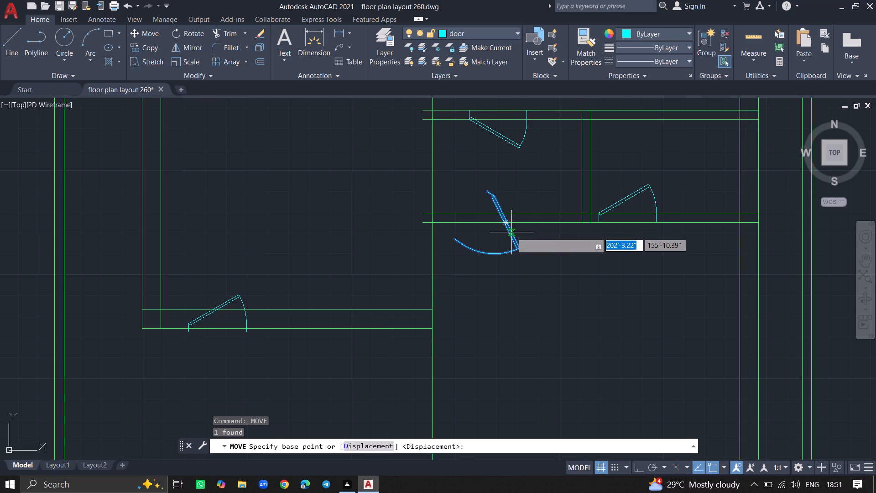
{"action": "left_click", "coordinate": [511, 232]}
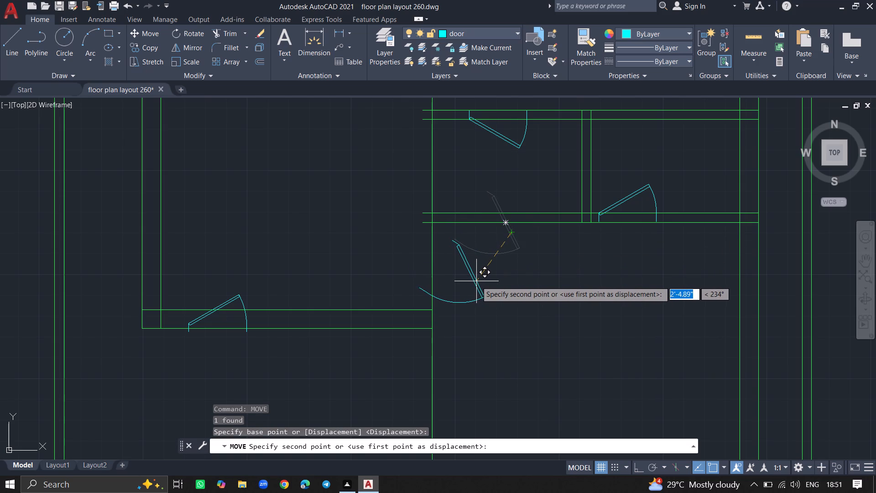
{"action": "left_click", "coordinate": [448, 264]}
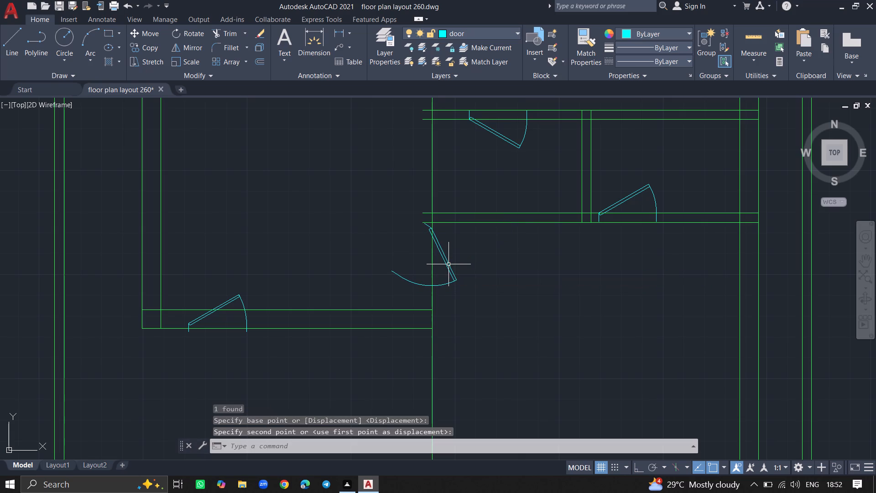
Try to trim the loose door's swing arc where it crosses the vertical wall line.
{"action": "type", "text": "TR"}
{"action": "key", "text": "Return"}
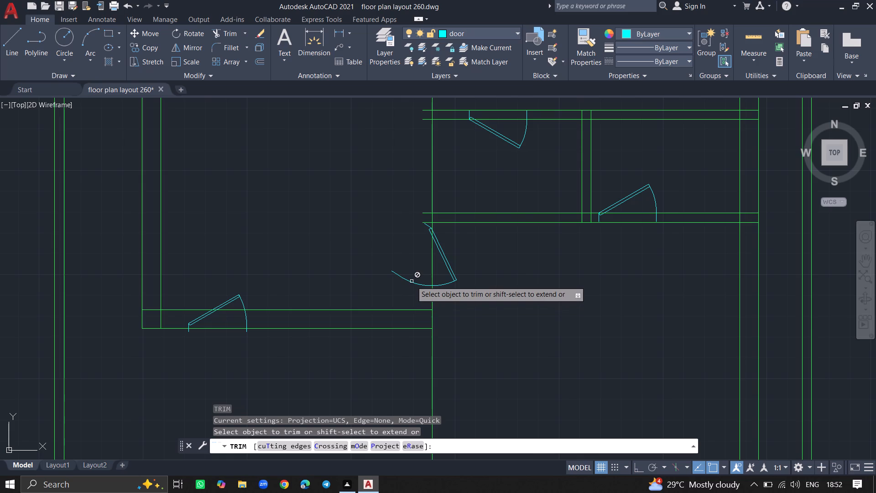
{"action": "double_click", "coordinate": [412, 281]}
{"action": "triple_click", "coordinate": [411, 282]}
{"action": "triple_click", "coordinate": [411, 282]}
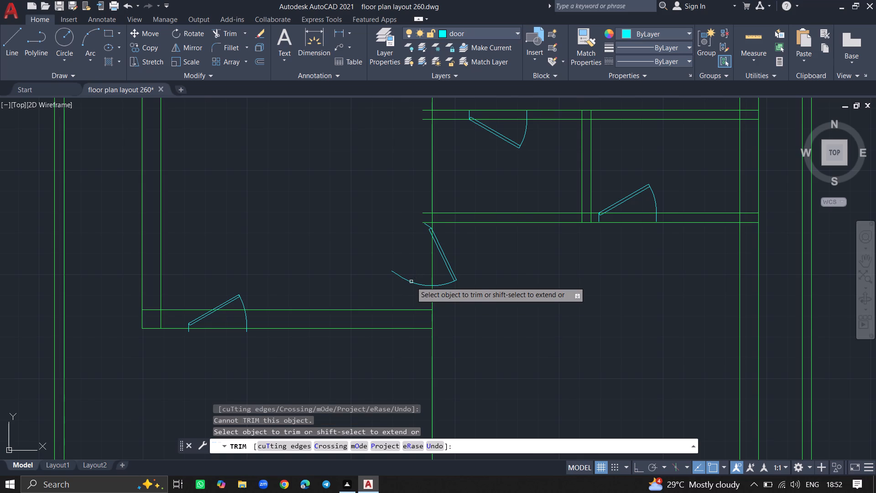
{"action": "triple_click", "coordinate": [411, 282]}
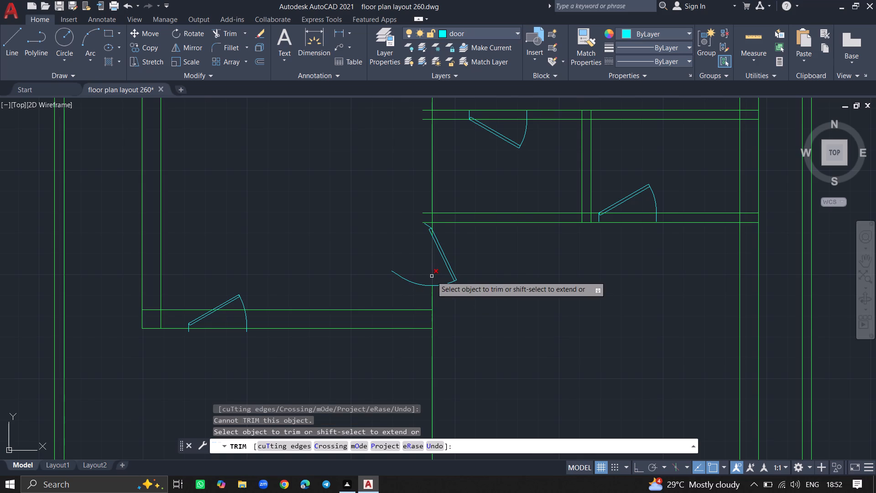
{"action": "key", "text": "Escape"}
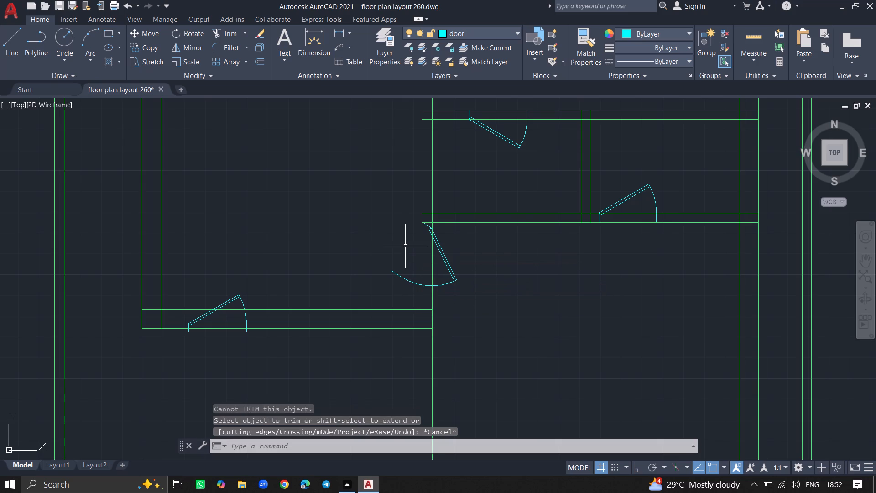
Move the loose door by its leaf's free end about 1'-9.5" at 334°, into the room beside the vertical wall.
{"action": "left_click", "coordinate": [444, 260]}
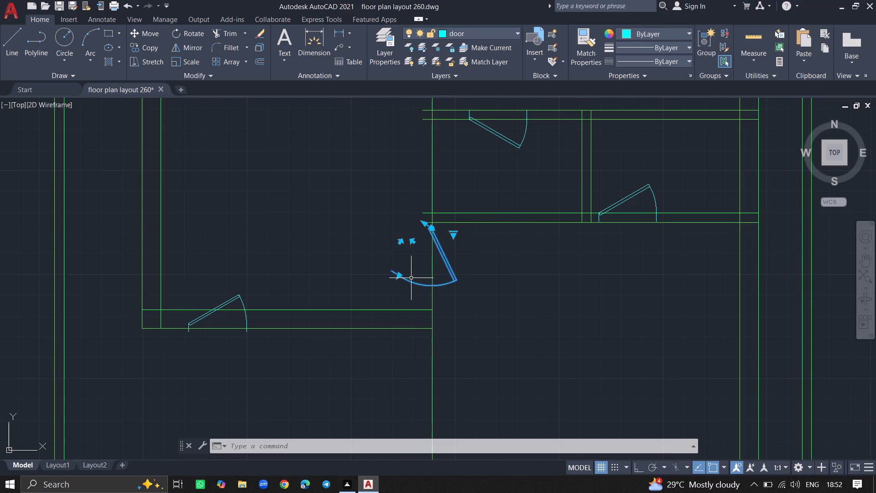
{"action": "type", "text": "MOVE"}
{"action": "key", "text": "Return"}
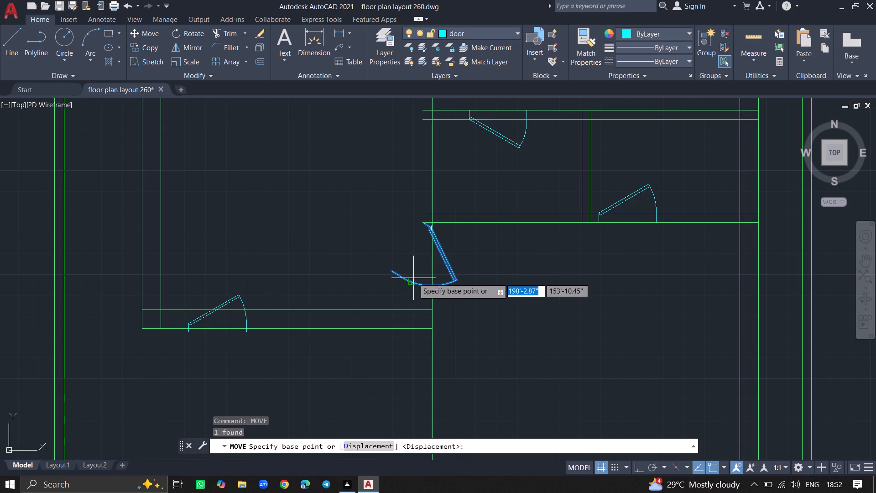
{"action": "left_click", "coordinate": [455, 283]}
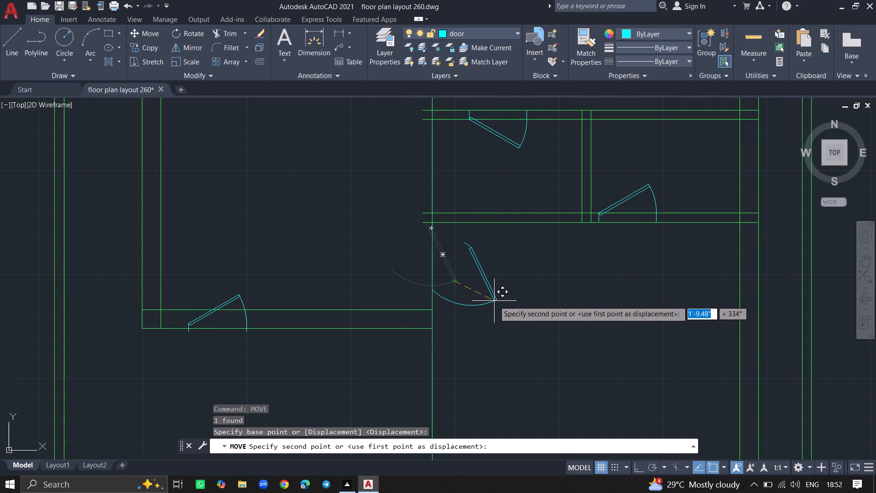
{"action": "left_click", "coordinate": [494, 301]}
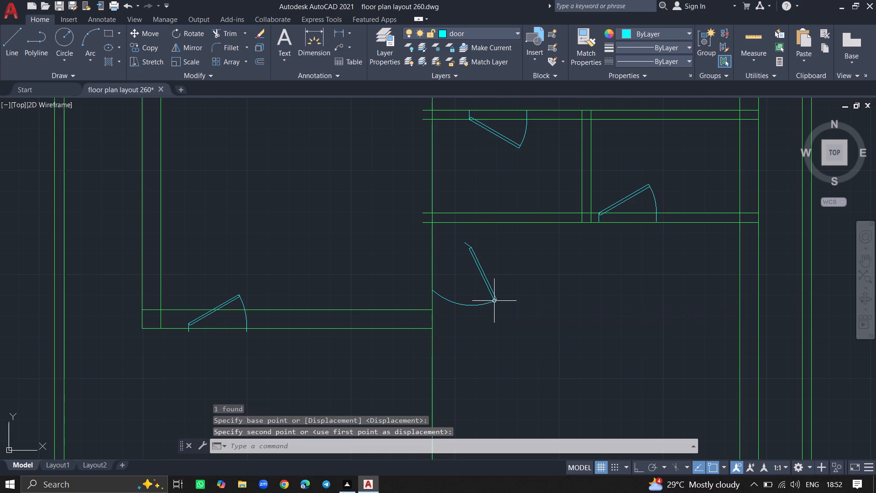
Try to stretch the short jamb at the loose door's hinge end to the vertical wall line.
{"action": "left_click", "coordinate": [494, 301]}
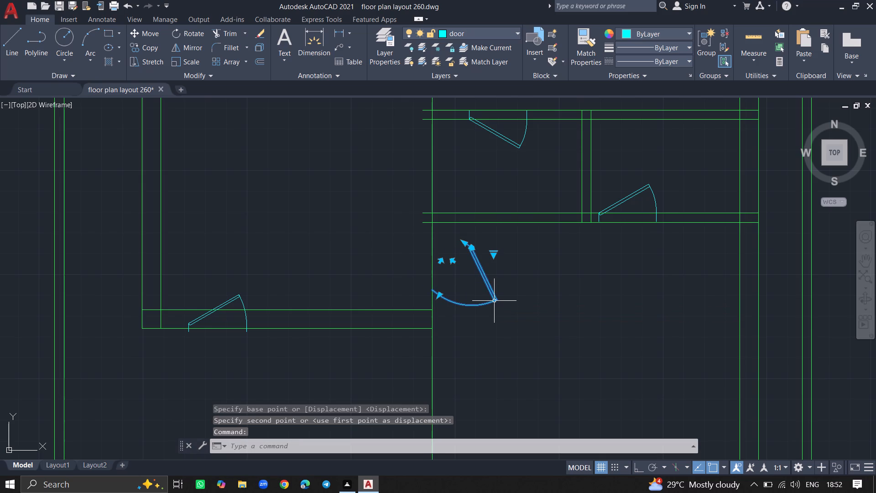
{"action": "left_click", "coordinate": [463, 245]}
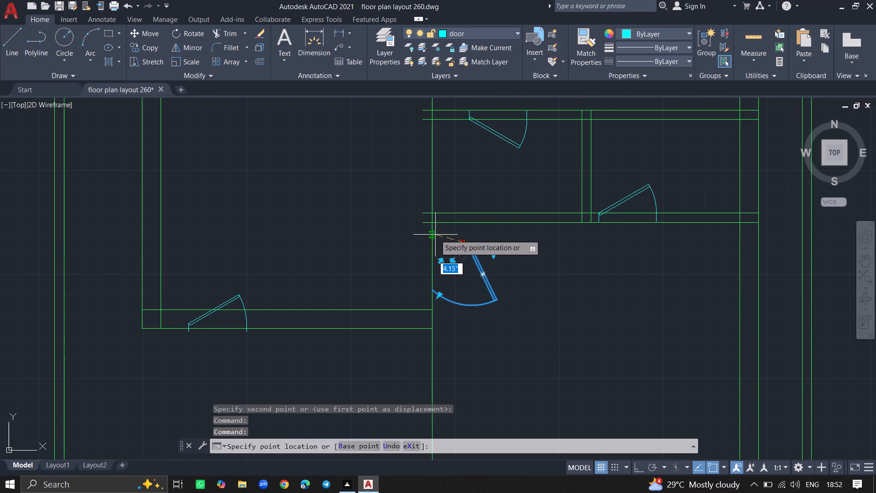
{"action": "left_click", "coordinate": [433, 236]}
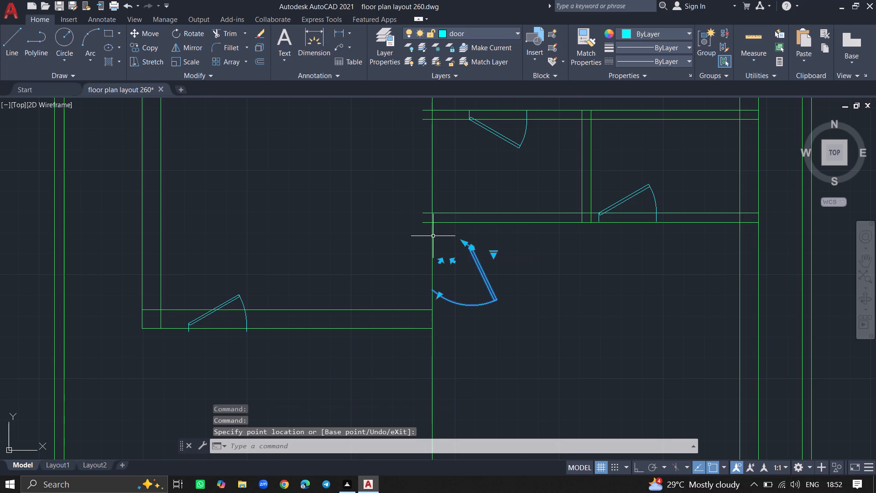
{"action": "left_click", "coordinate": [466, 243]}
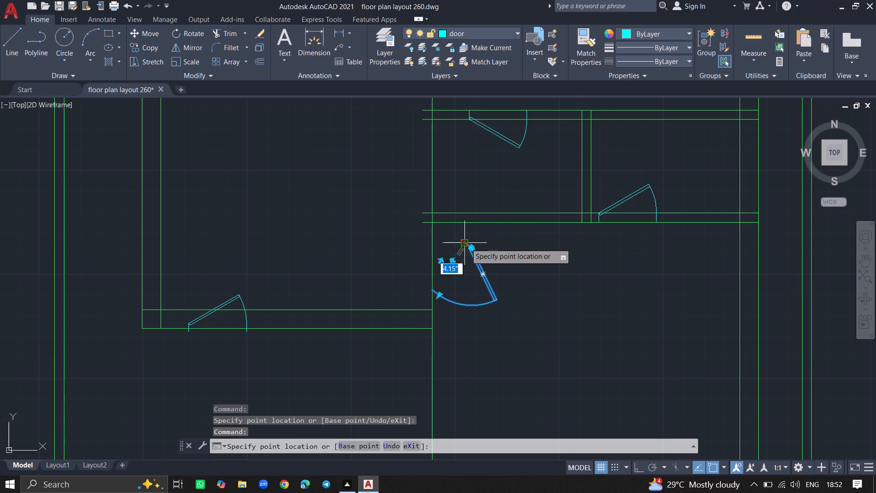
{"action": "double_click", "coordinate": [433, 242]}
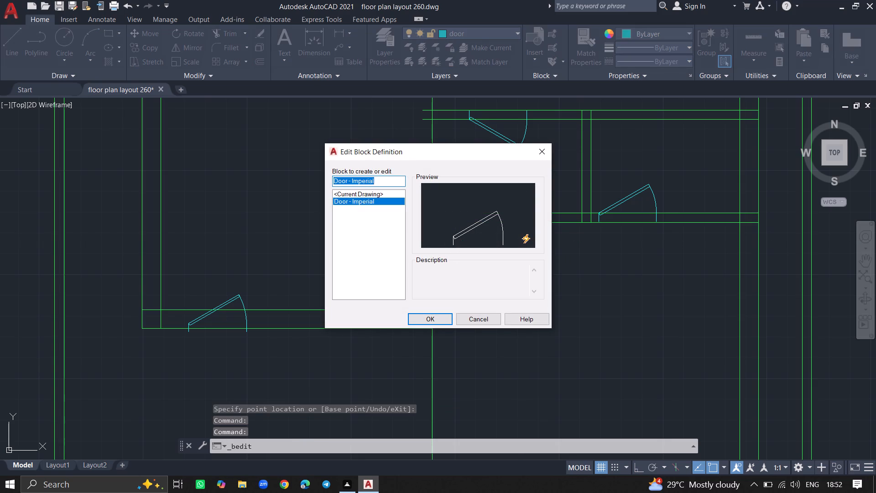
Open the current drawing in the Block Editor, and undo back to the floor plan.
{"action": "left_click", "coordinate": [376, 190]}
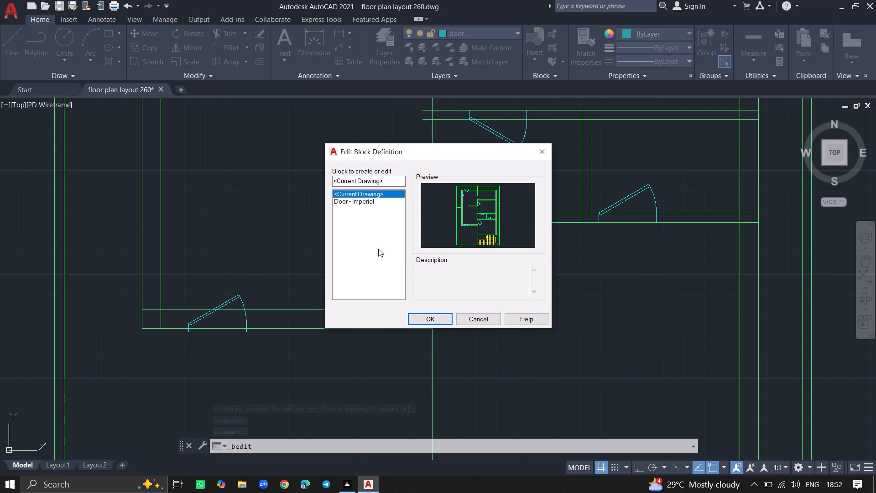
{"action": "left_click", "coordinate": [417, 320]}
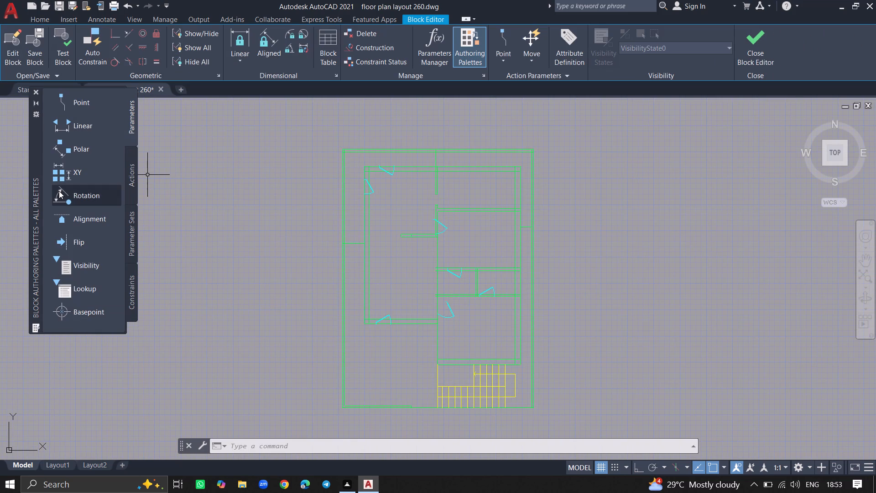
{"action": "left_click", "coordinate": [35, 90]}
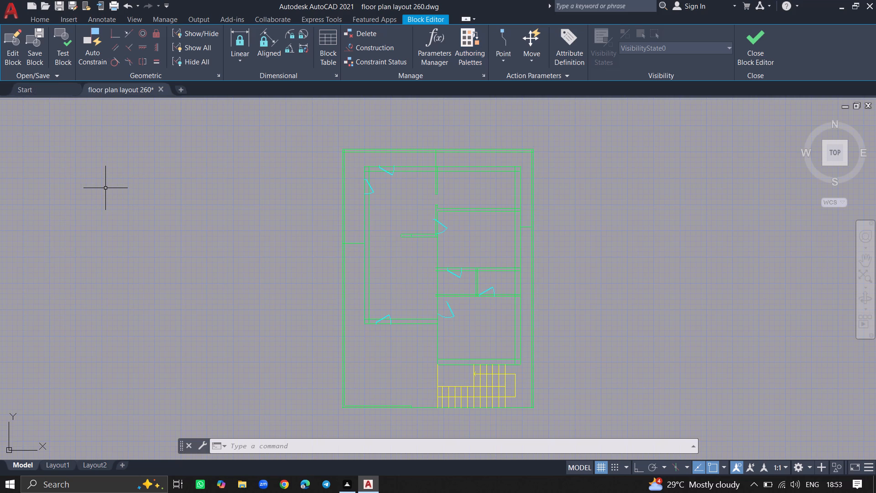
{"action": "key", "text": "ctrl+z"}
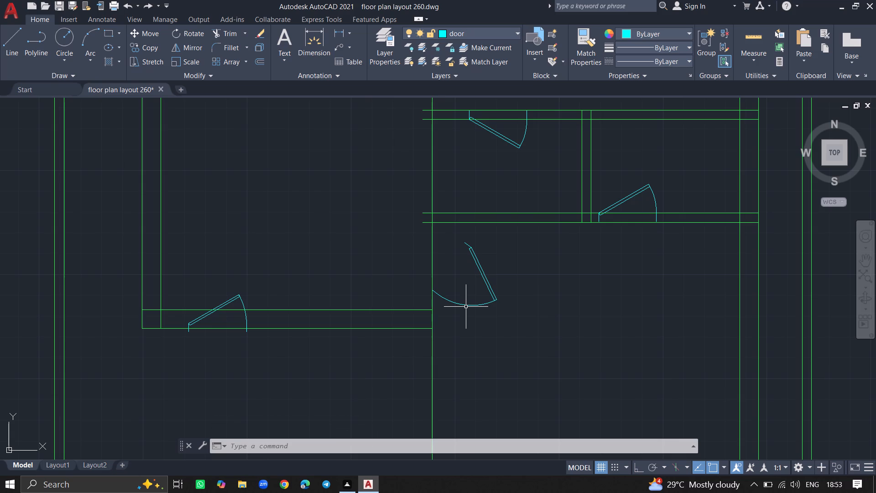
Try a much narrower opening width on the loose door, and widen it to slightly less than its starting width.
{"action": "left_click", "coordinate": [492, 296]}
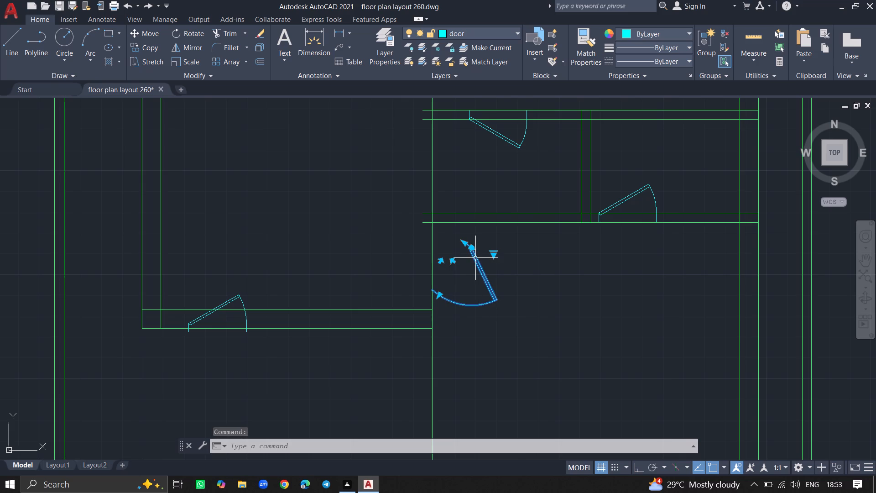
{"action": "left_click", "coordinate": [437, 297]}
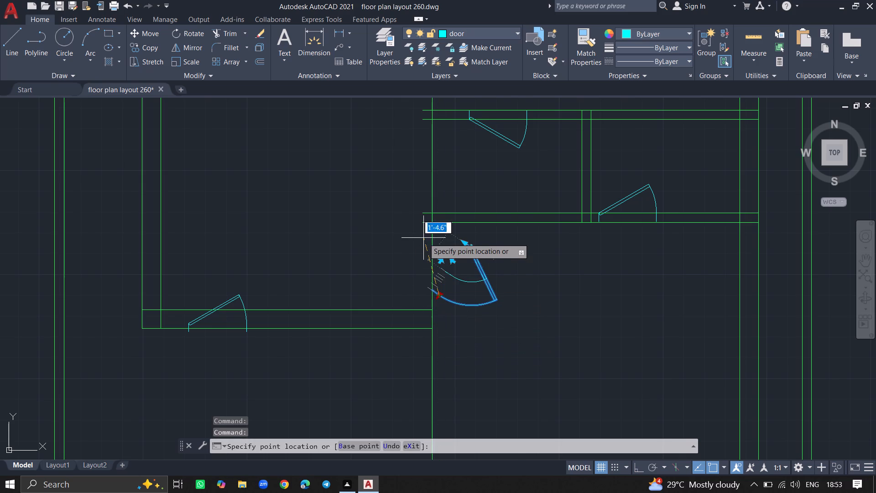
{"action": "left_click", "coordinate": [465, 262]}
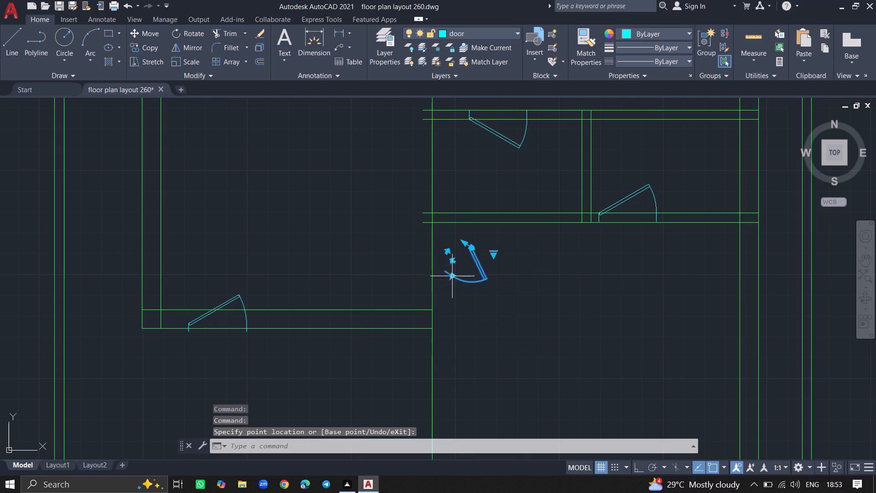
{"action": "left_click", "coordinate": [451, 277]}
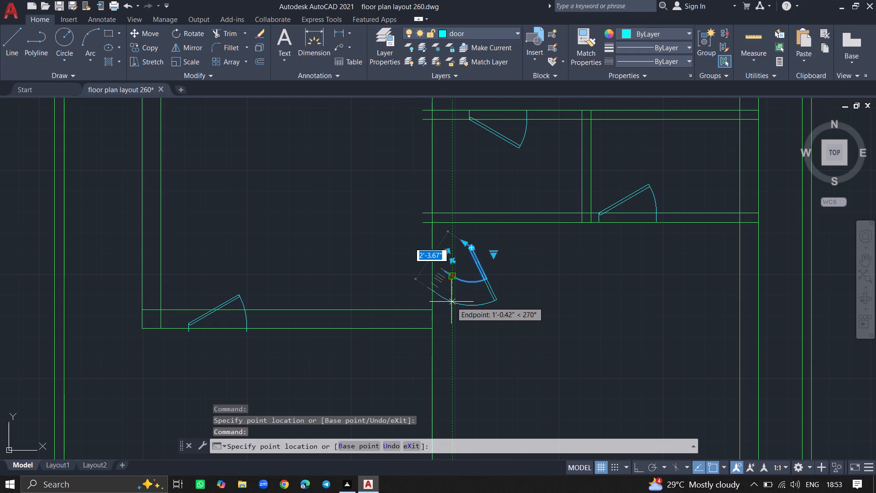
{"action": "left_click", "coordinate": [452, 298]}
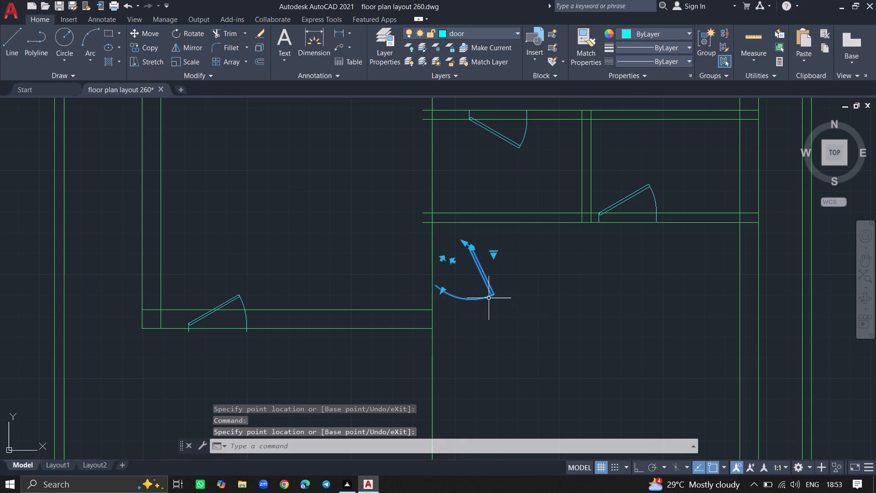
Narrow the loose door's opening width to about 1'-7.4".
{"action": "left_click", "coordinate": [440, 289]}
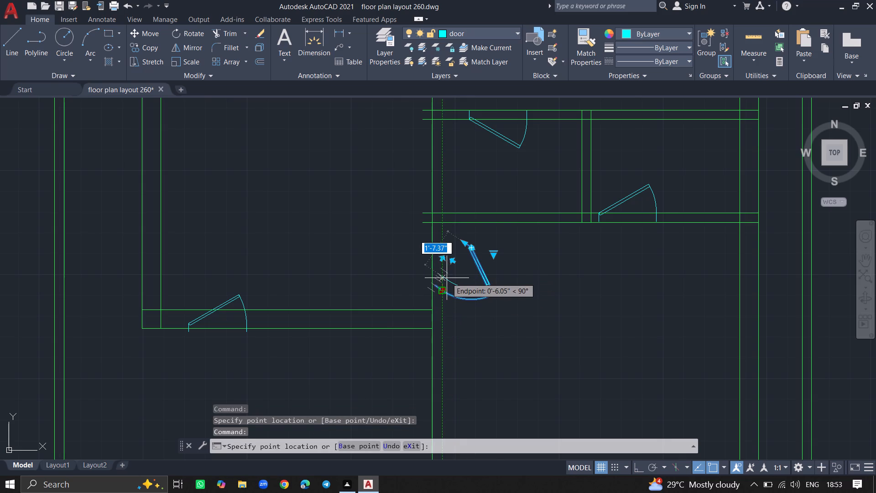
{"action": "left_click", "coordinate": [447, 278]}
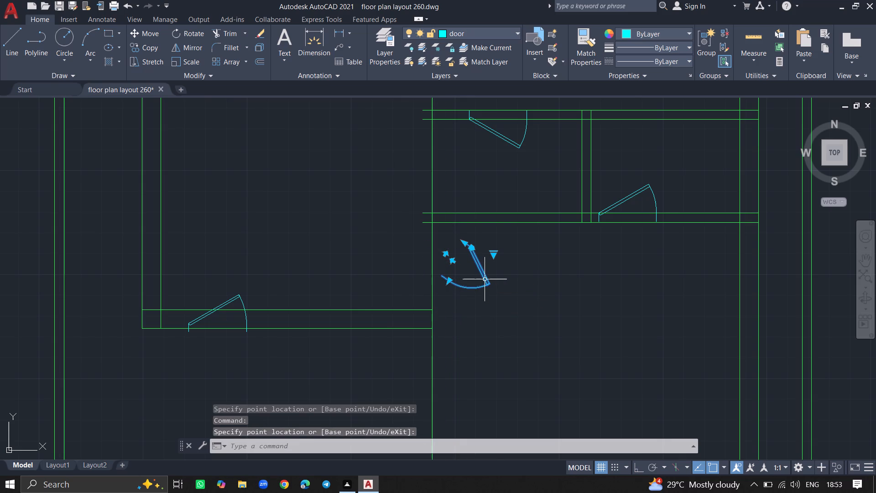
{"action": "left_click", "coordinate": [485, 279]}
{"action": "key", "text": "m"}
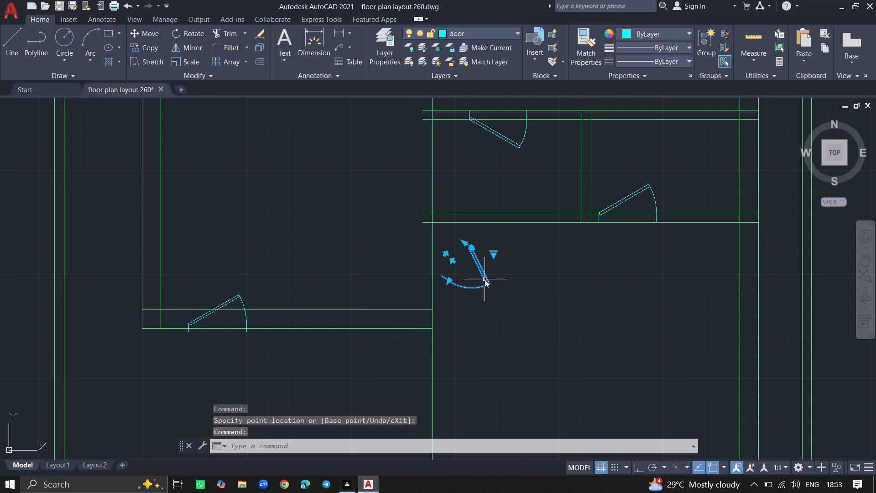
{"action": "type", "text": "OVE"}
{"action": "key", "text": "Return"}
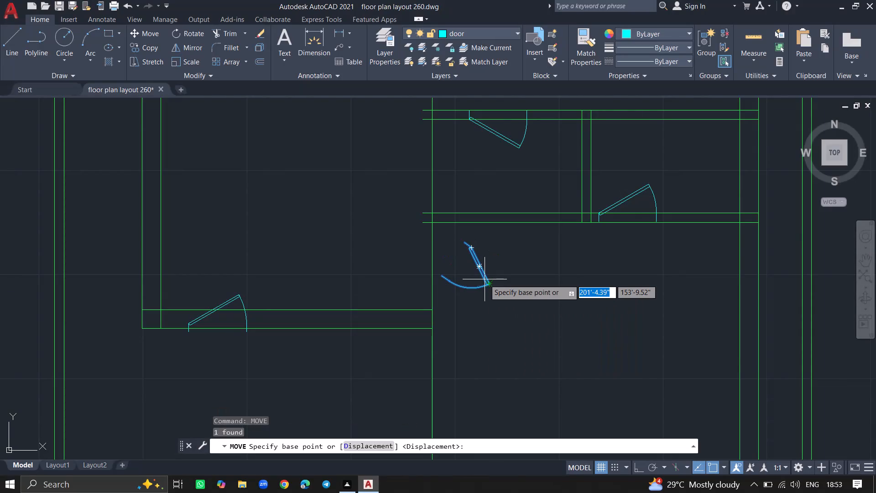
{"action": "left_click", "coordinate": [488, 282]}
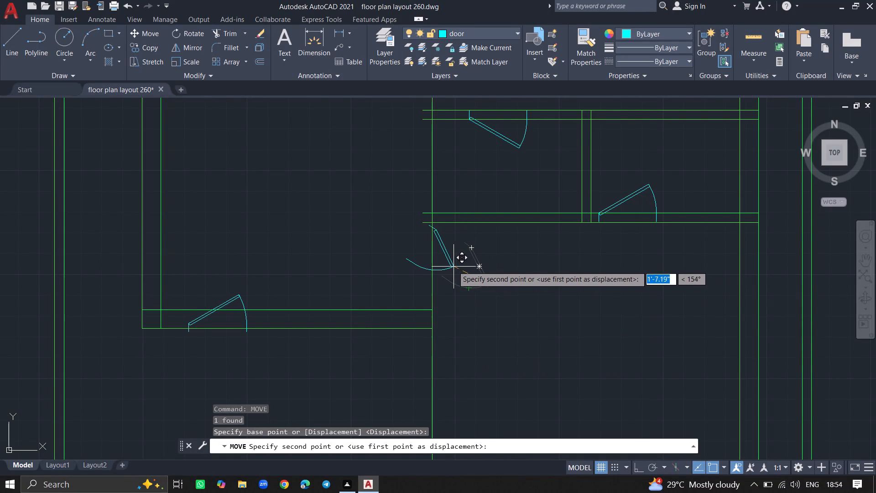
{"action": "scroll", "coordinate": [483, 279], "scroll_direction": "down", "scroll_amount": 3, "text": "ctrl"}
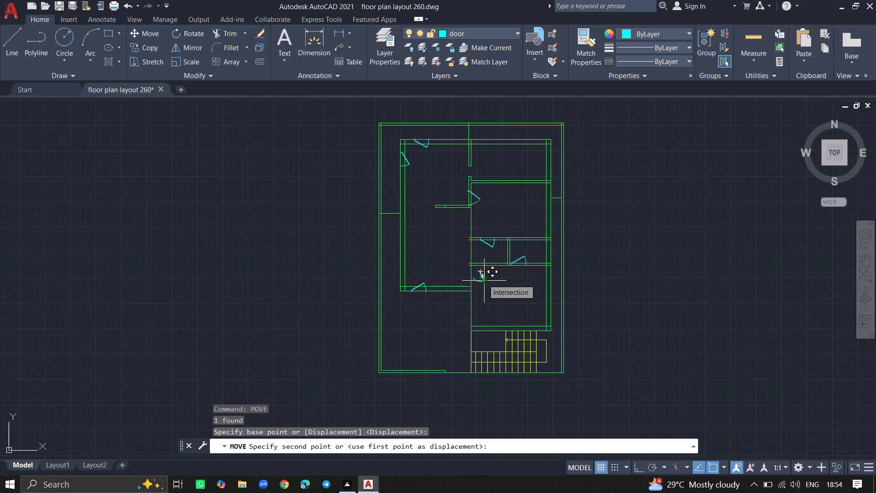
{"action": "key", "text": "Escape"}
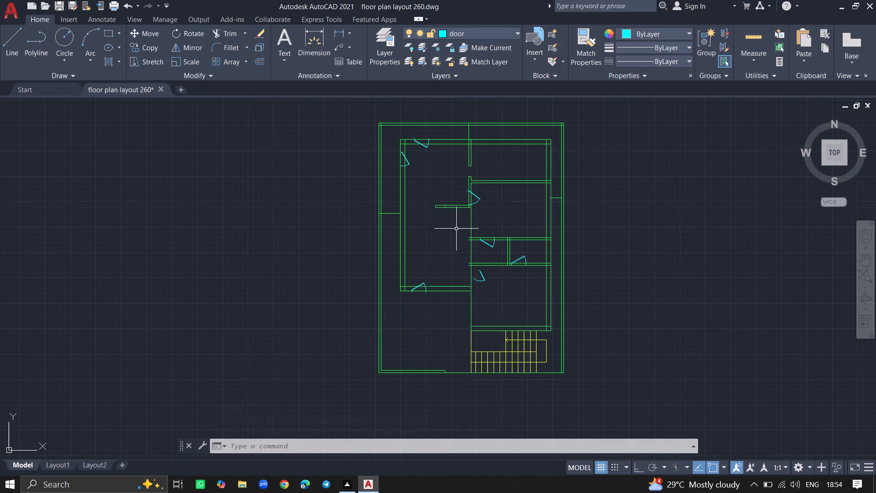
Extend the vertical wall line below the short partition down to the lower line of the horizontal wall above the loose door.
{"action": "scroll", "coordinate": [467, 212], "scroll_direction": "up", "scroll_amount": 3, "text": "ctrl"}
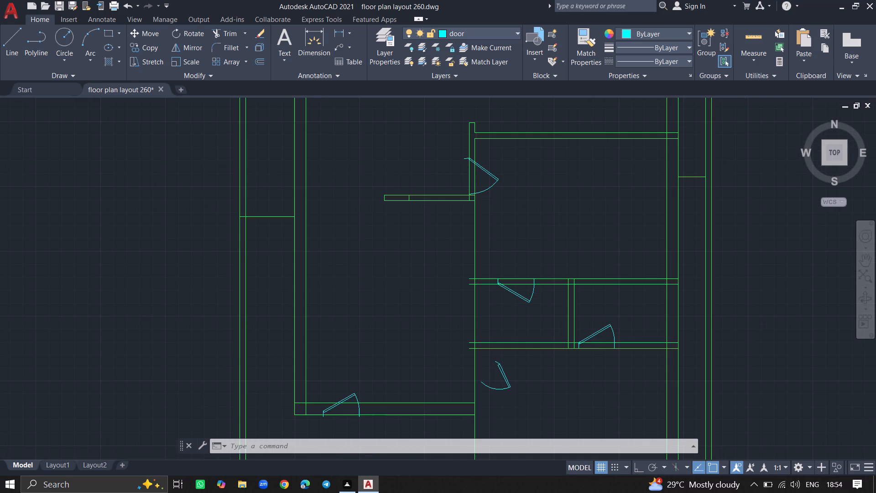
{"action": "type", "text": "EX"}
{"action": "key", "text": "Return"}
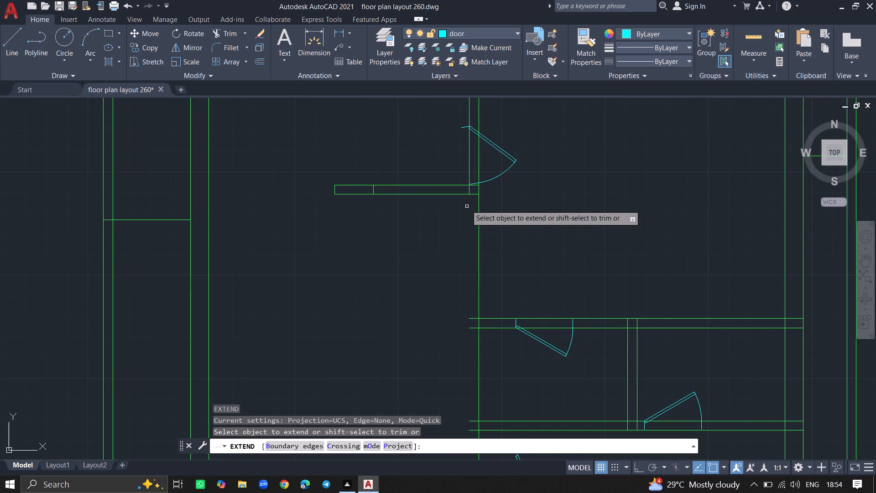
{"action": "left_click", "coordinate": [468, 170]}
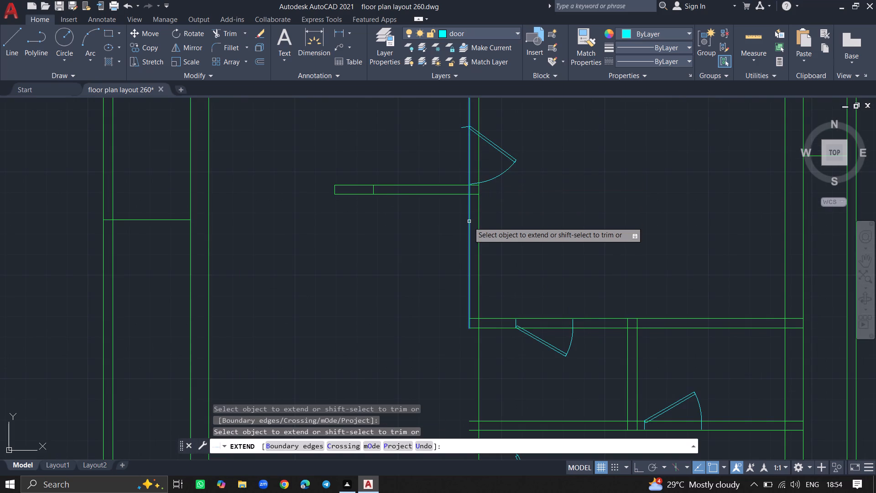
{"action": "left_click", "coordinate": [468, 224]}
{"action": "left_click", "coordinate": [467, 262]}
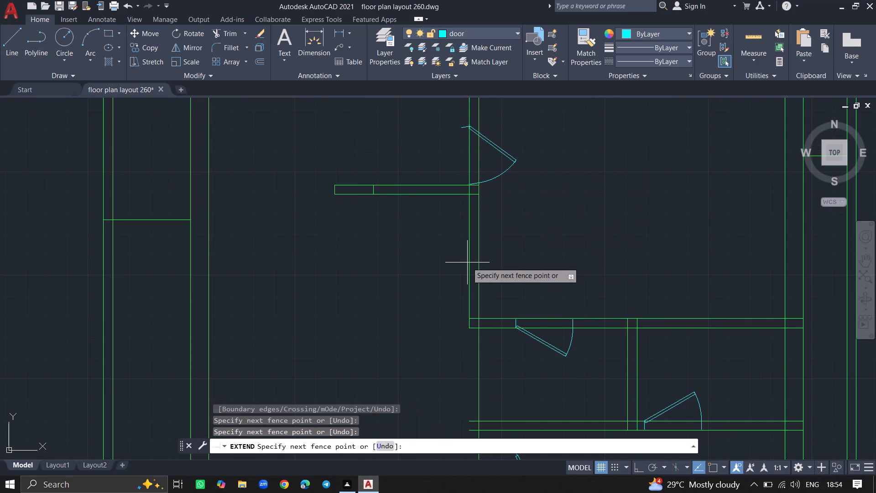
{"action": "left_click", "coordinate": [471, 269]}
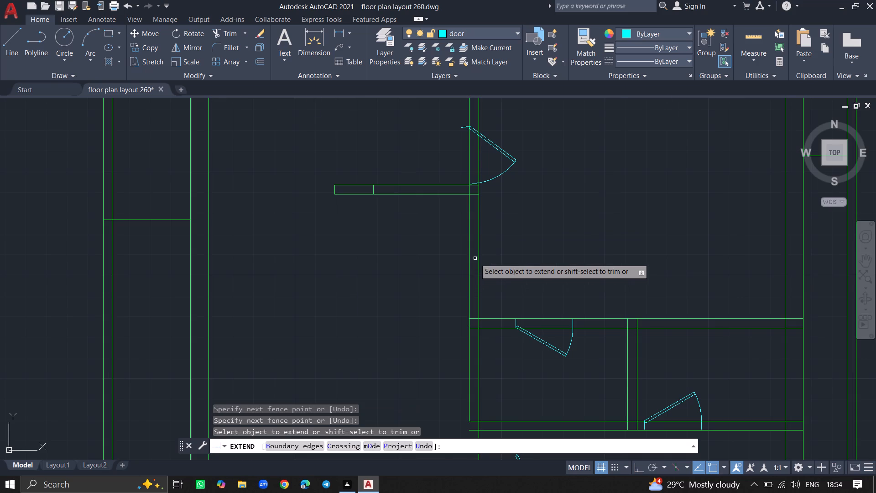
{"action": "scroll", "coordinate": [475, 258], "scroll_direction": "down", "scroll_amount": 2, "text": "ctrl"}
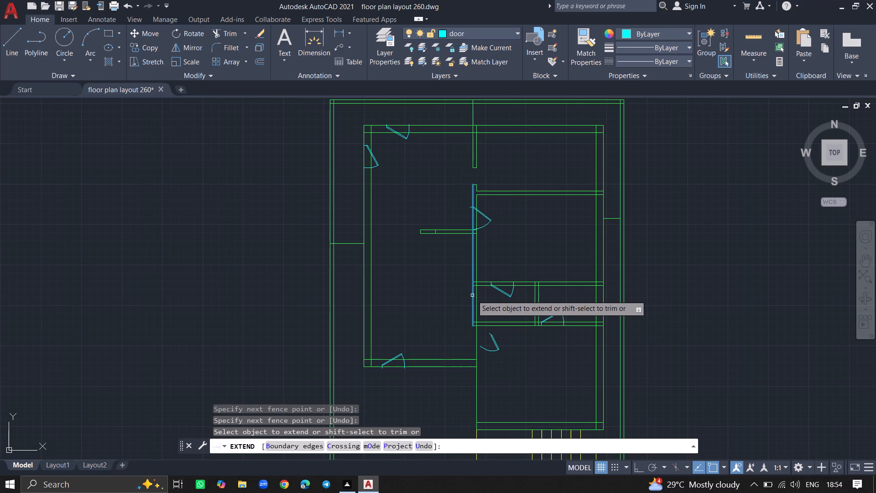
{"action": "left_click", "coordinate": [474, 318]}
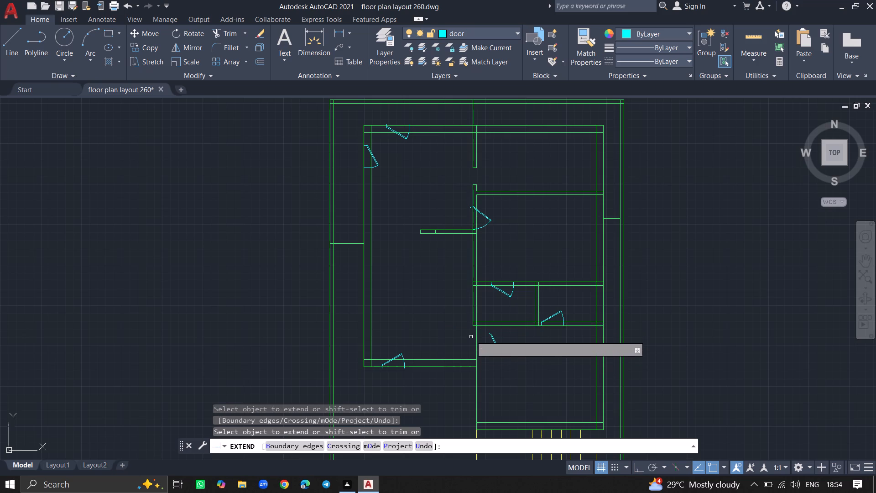
{"action": "scroll", "coordinate": [473, 323], "scroll_direction": "up", "scroll_amount": 3, "text": "ctrl"}
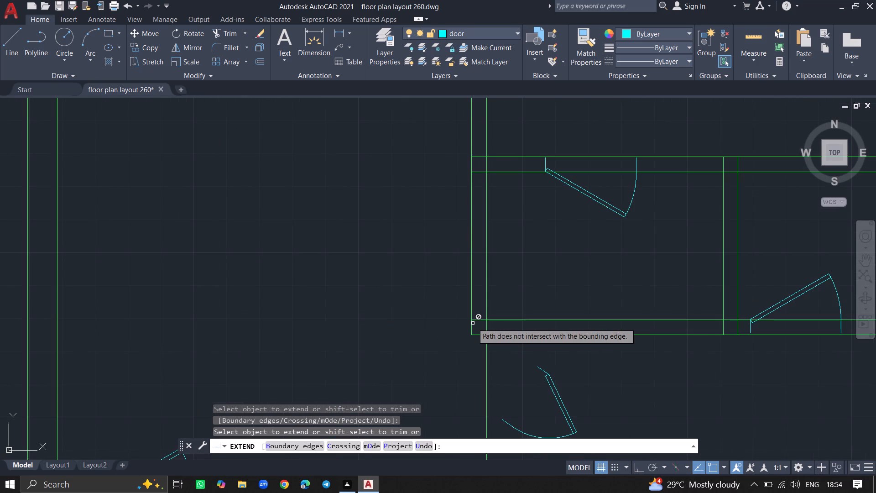
{"action": "left_click", "coordinate": [471, 324]}
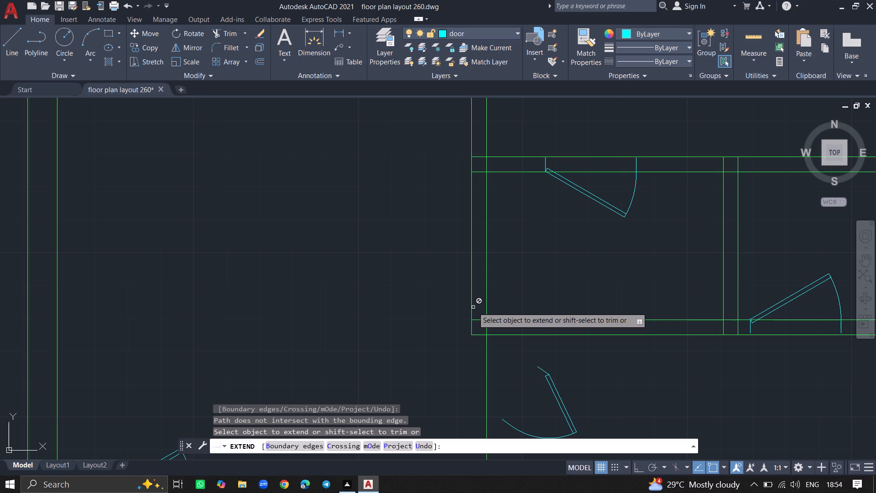
{"action": "key", "text": "Escape"}
Move the loose door by its leaf's free end about 0'-5.2" at 129°, closer to the vertical wall.
{"action": "scroll", "coordinate": [473, 307], "scroll_direction": "down", "scroll_amount": 1, "text": "ctrl"}
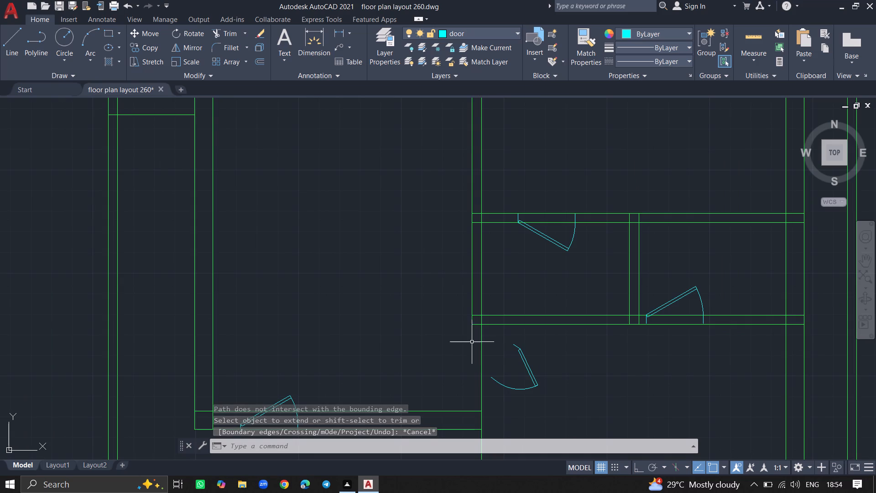
{"action": "left_click", "coordinate": [537, 384]}
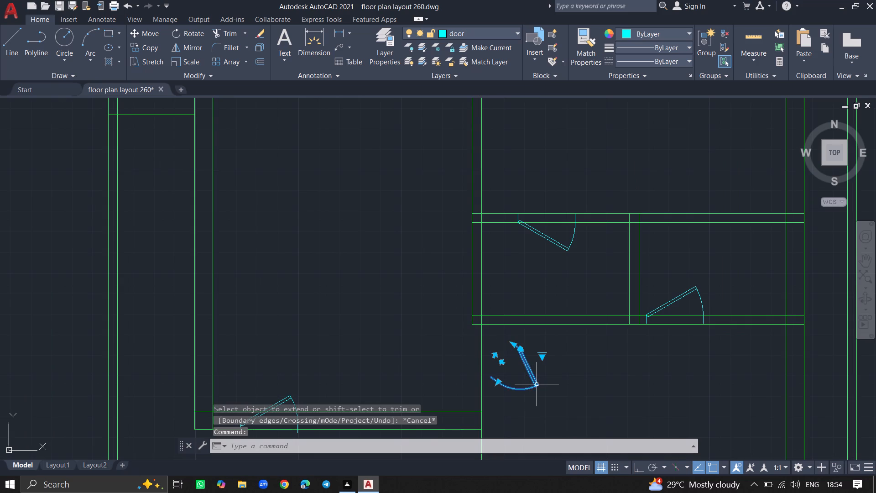
{"action": "type", "text": "MOVE"}
{"action": "key", "text": "Return"}
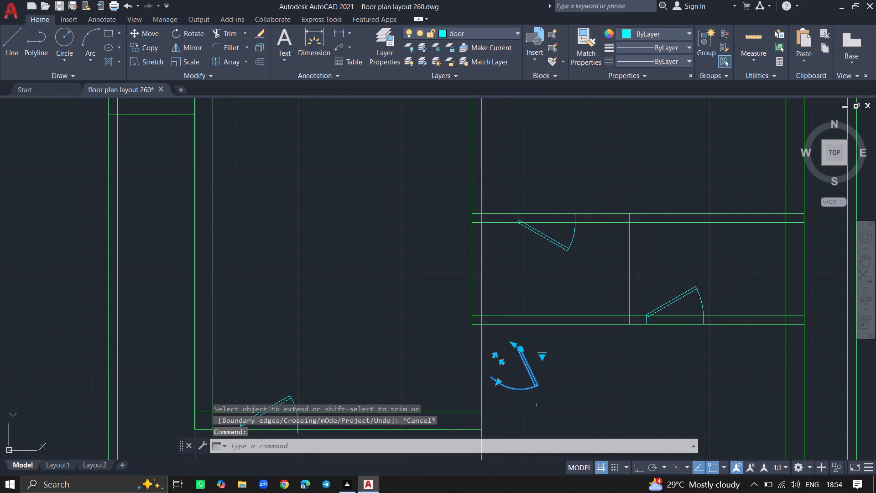
{"action": "left_click", "coordinate": [537, 384]}
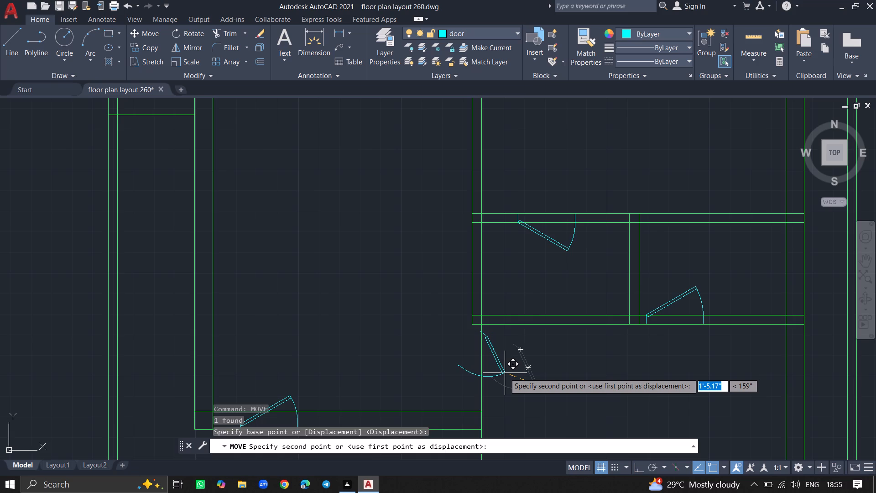
{"action": "left_click", "coordinate": [527, 379]}
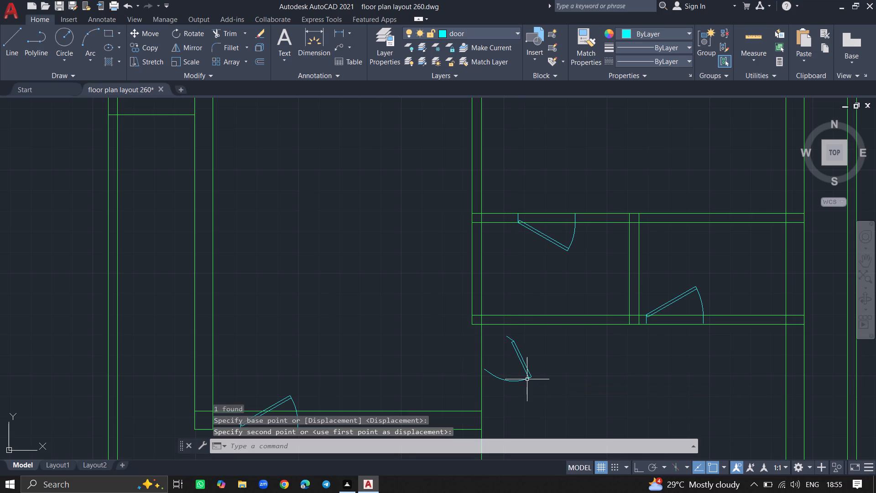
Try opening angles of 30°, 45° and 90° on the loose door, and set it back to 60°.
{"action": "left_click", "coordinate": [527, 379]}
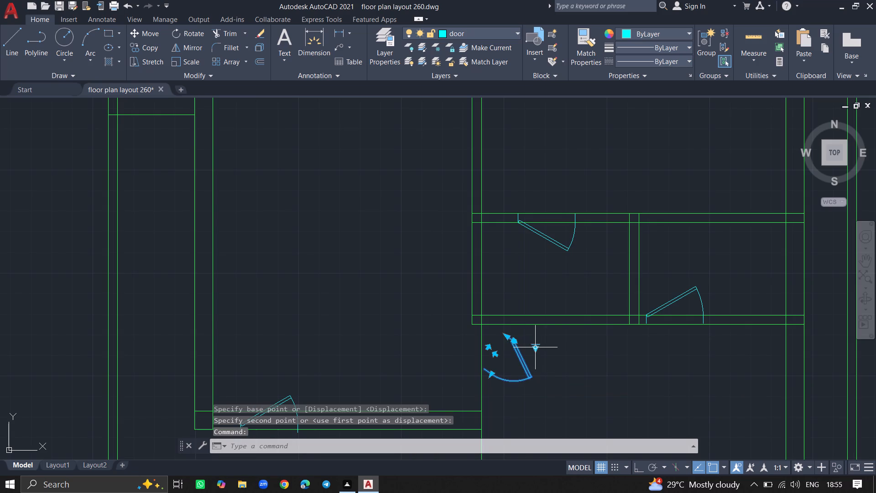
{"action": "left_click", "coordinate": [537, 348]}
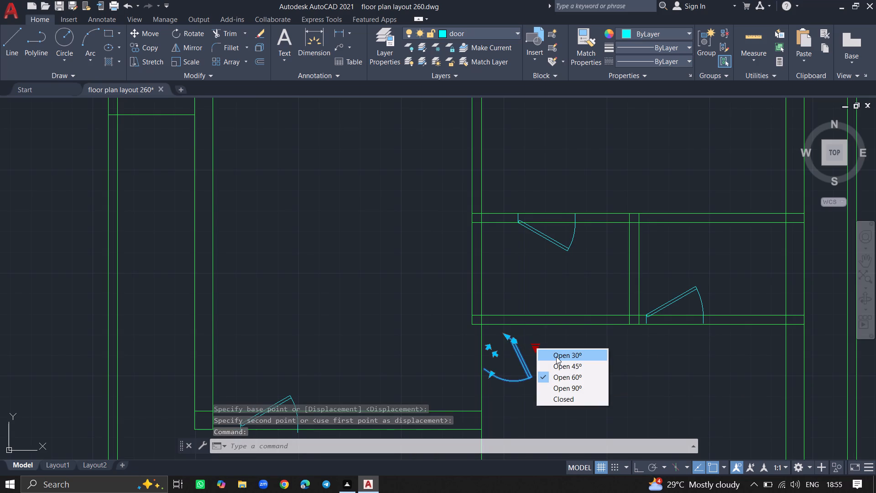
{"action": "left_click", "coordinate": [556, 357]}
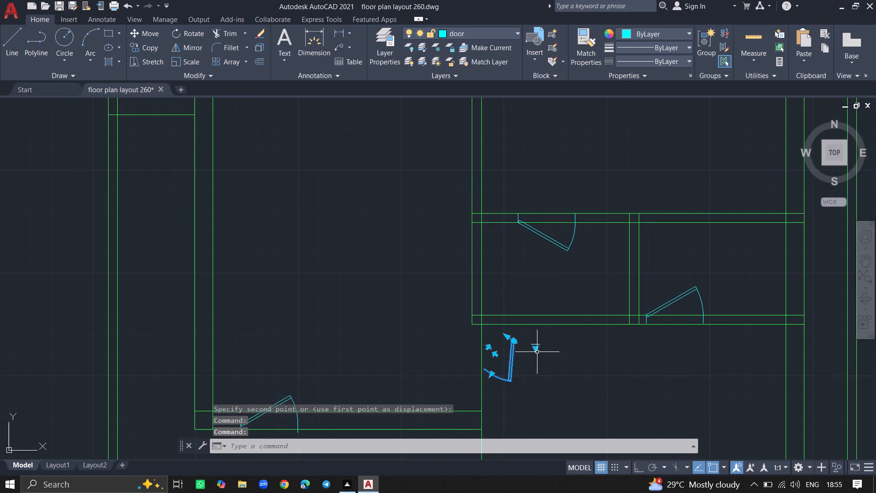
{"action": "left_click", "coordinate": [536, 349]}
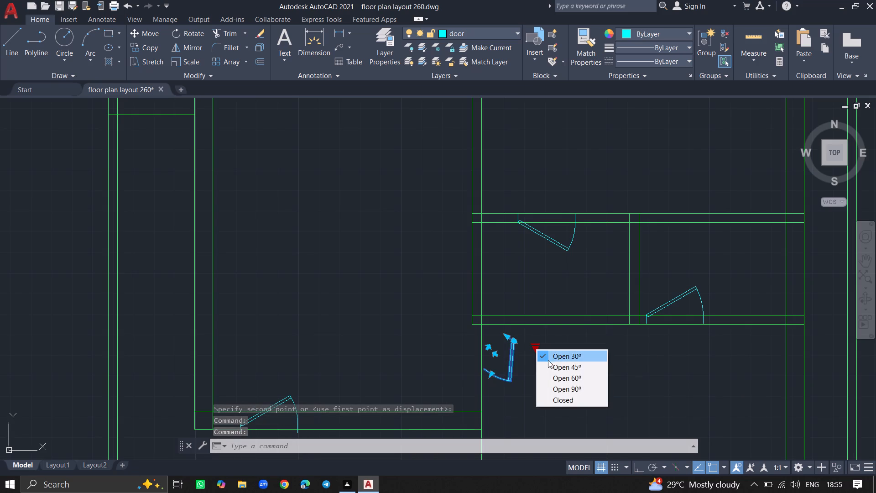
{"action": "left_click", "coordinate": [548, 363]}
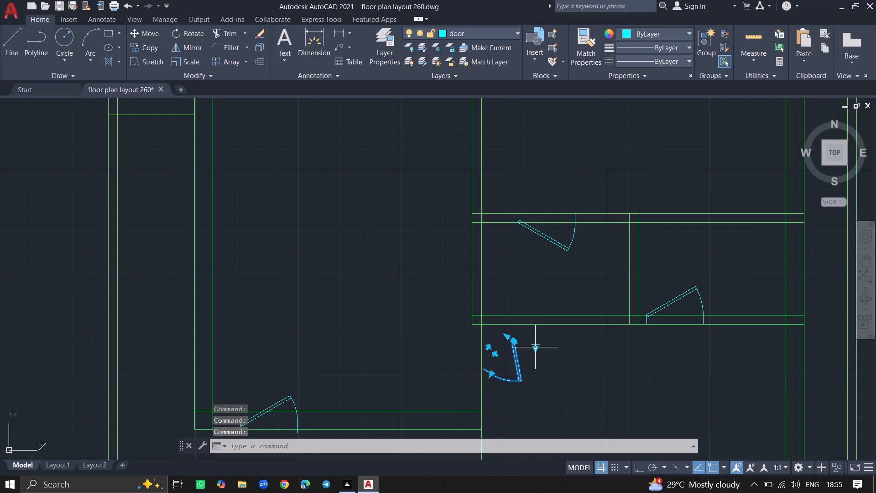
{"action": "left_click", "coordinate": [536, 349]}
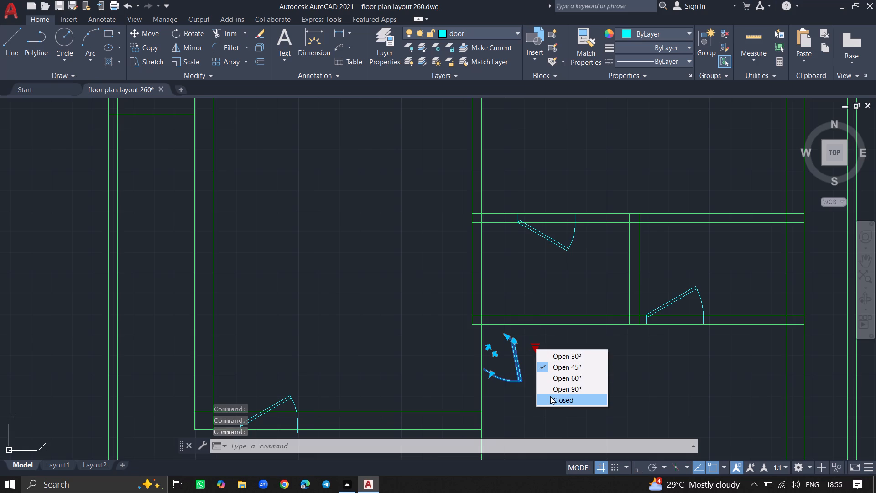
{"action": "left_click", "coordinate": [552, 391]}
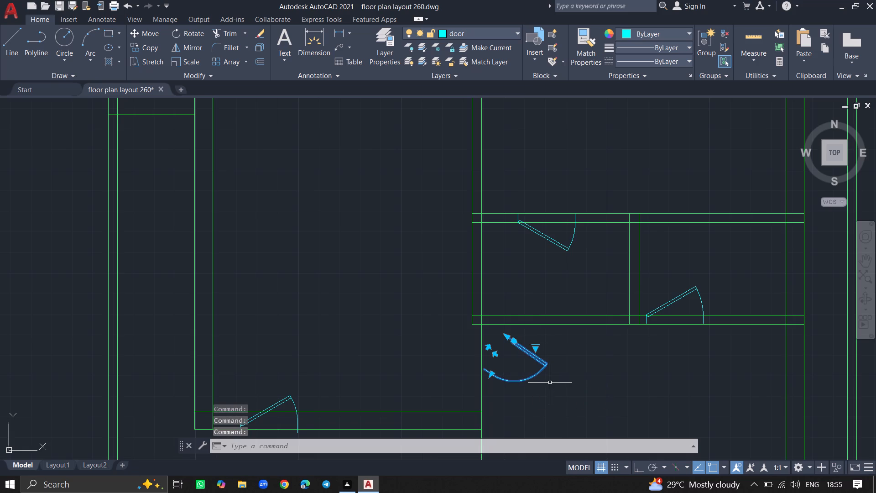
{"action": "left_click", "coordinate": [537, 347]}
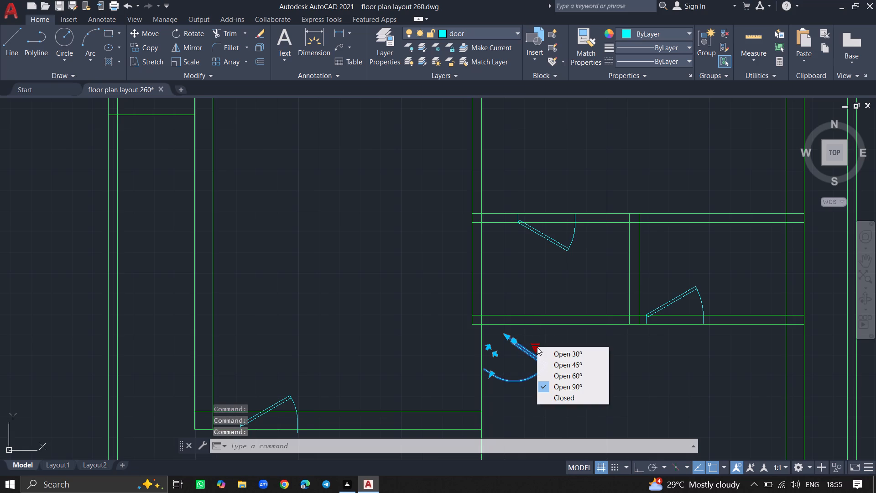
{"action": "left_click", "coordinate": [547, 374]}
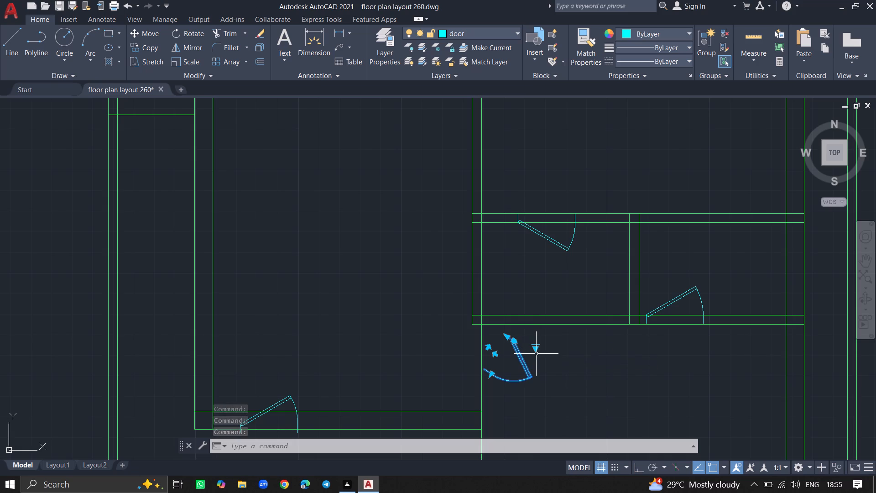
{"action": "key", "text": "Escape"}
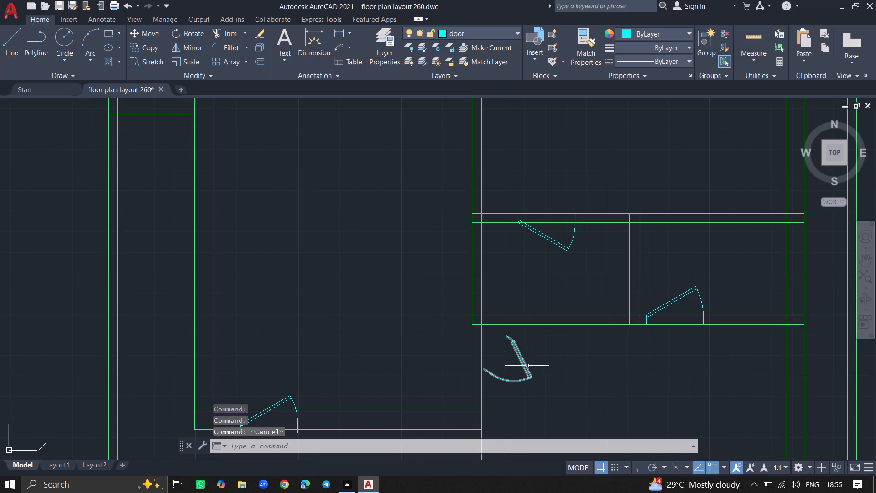
Move the loose door by its leaf's free end about 0'-11.3" at 150°, so its swing arc crosses the vertical wall line.
{"action": "left_click", "coordinate": [527, 366]}
{"action": "type", "text": "MOVE"}
{"action": "key", "text": "Return"}
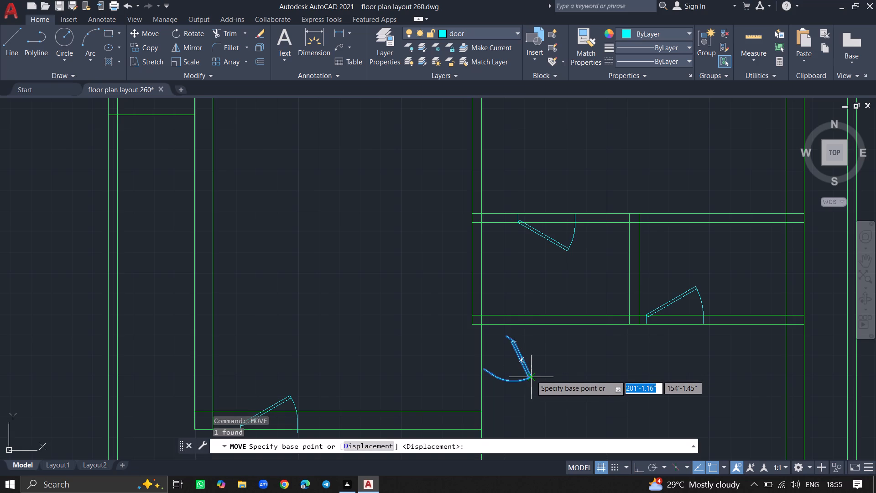
{"action": "left_click", "coordinate": [531, 377]}
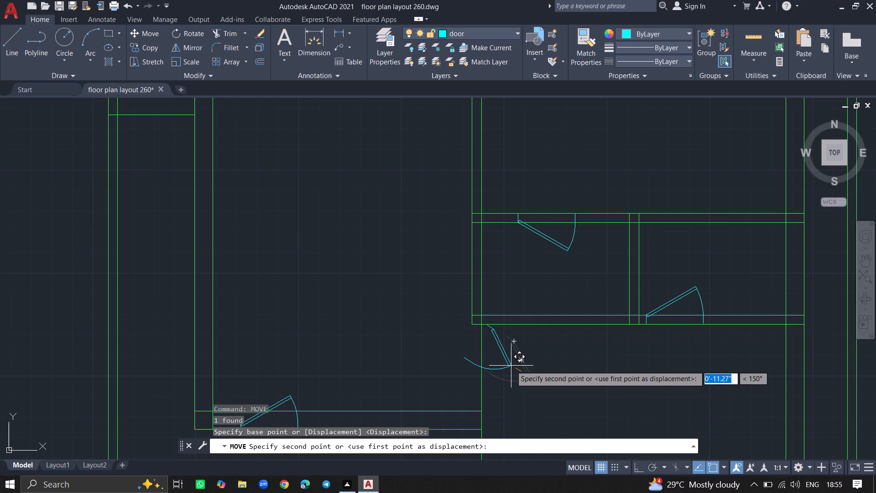
{"action": "left_click", "coordinate": [511, 366]}
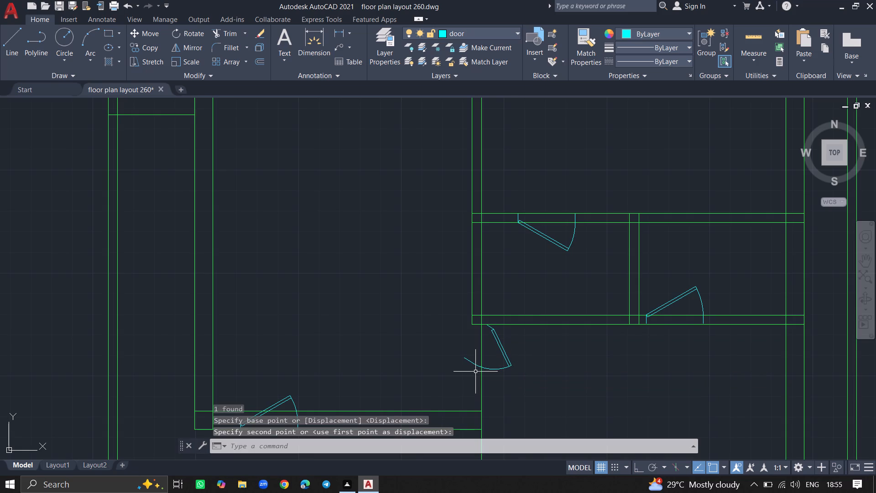
Trim the vertical wall line between the horizontal wall's lower line and the loose door's swing arc.
{"action": "type", "text": "TRIM"}
{"action": "key", "text": "Return"}
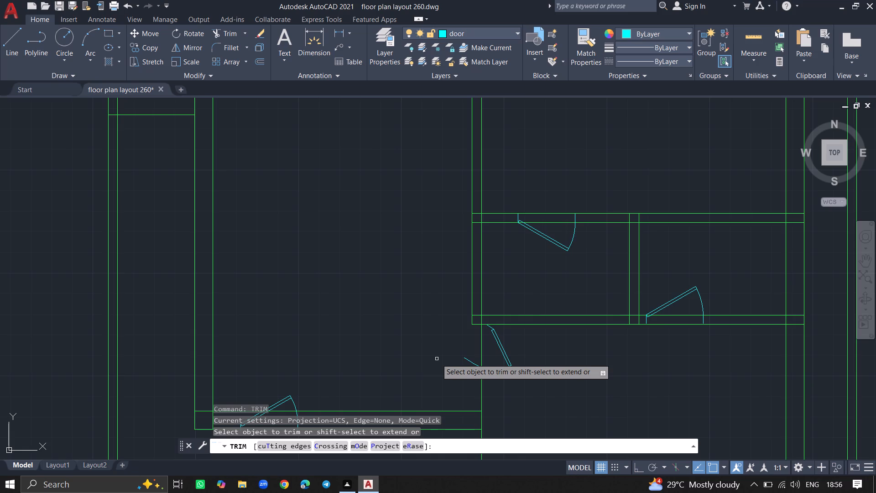
{"action": "left_click", "coordinate": [481, 347]}
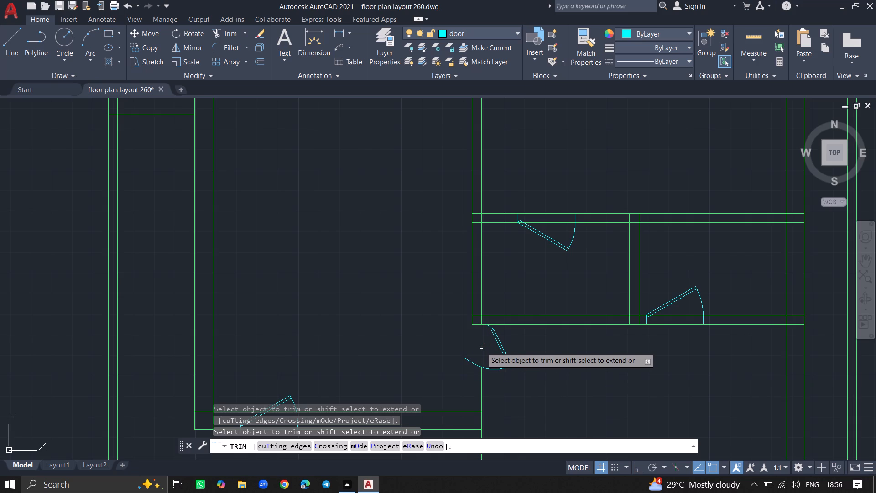
Trim the horizontal wall's upper line across the opening of the door just east of the short vertical partition.
{"action": "left_click", "coordinate": [666, 323]}
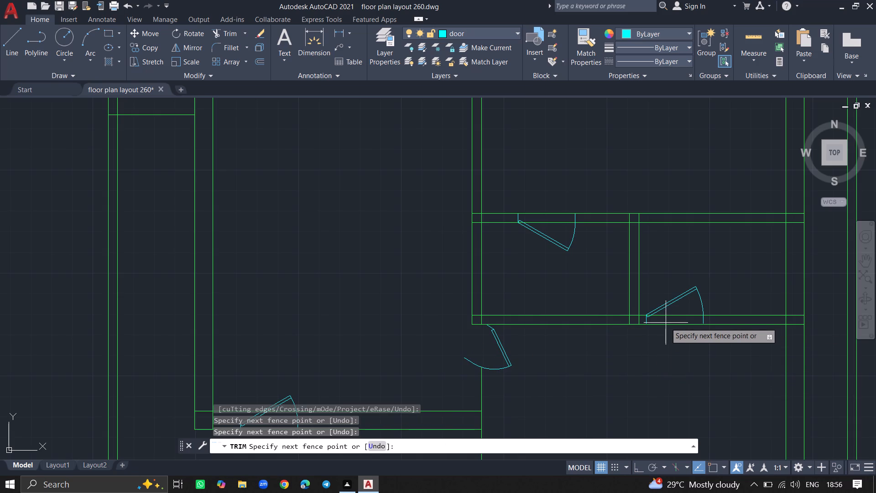
{"action": "left_click", "coordinate": [666, 323]}
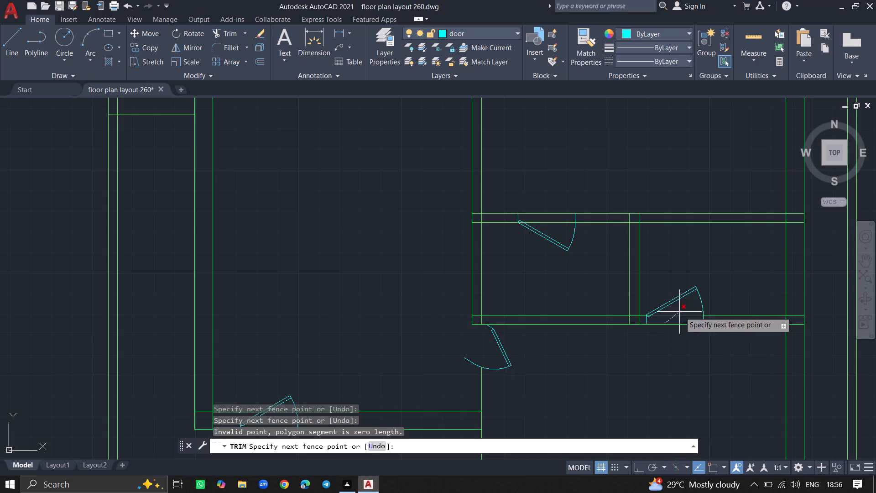
{"action": "left_click", "coordinate": [680, 312]}
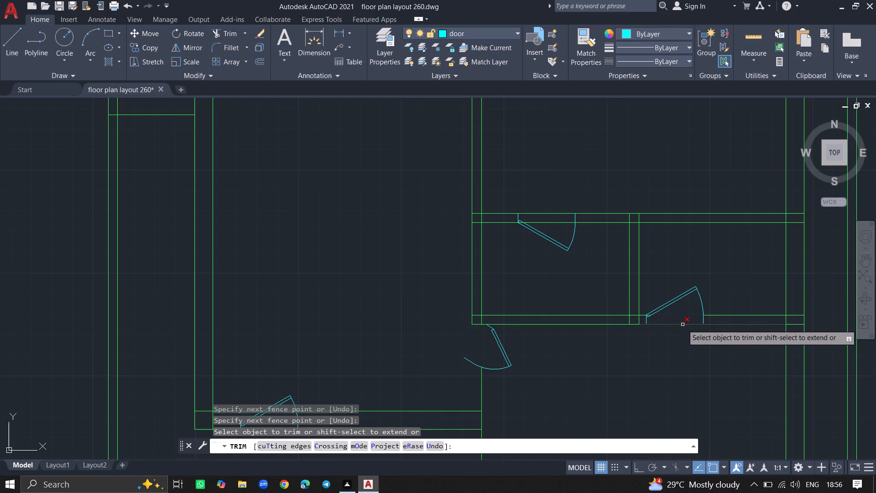
{"action": "scroll", "coordinate": [681, 319], "scroll_direction": "up", "scroll_amount": 2, "text": "ctrl"}
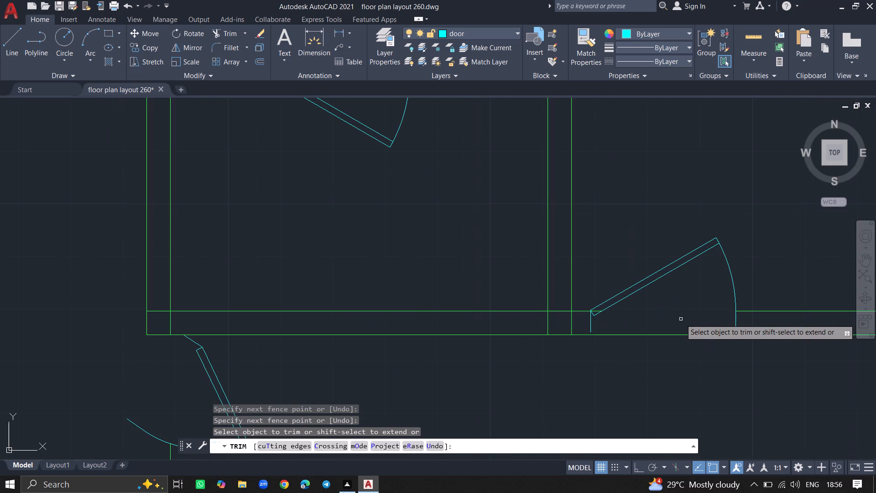
{"action": "key", "text": "Escape"}
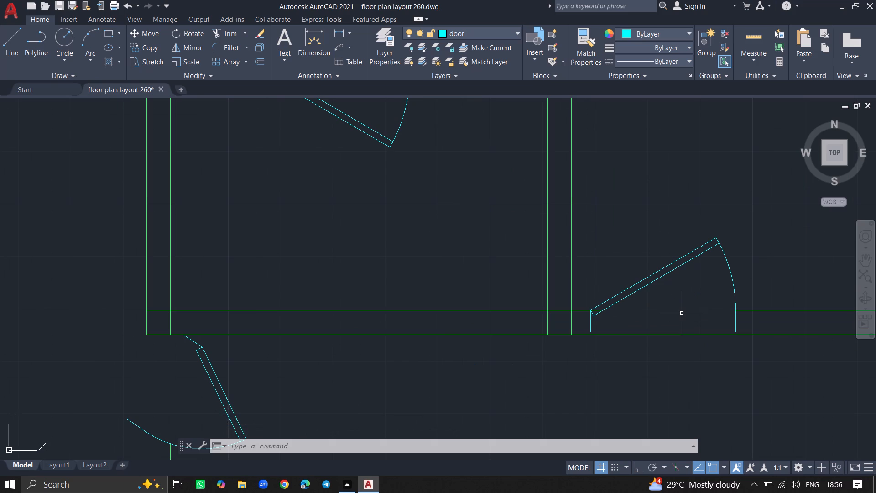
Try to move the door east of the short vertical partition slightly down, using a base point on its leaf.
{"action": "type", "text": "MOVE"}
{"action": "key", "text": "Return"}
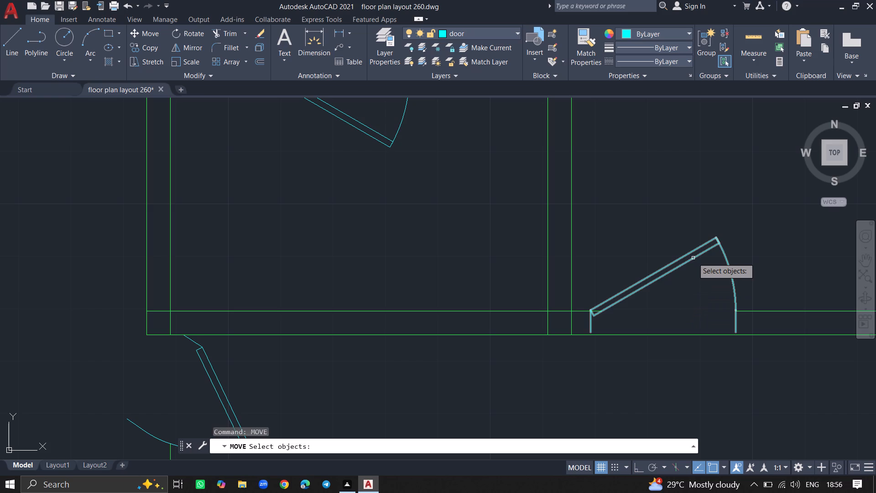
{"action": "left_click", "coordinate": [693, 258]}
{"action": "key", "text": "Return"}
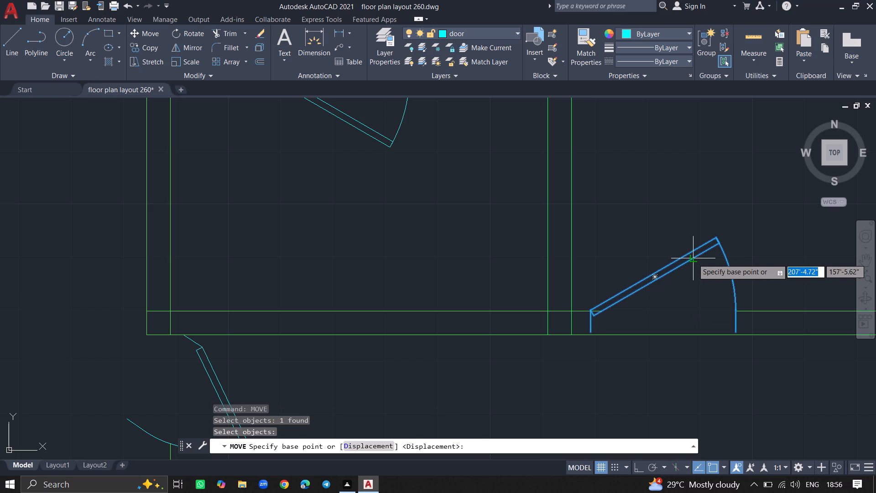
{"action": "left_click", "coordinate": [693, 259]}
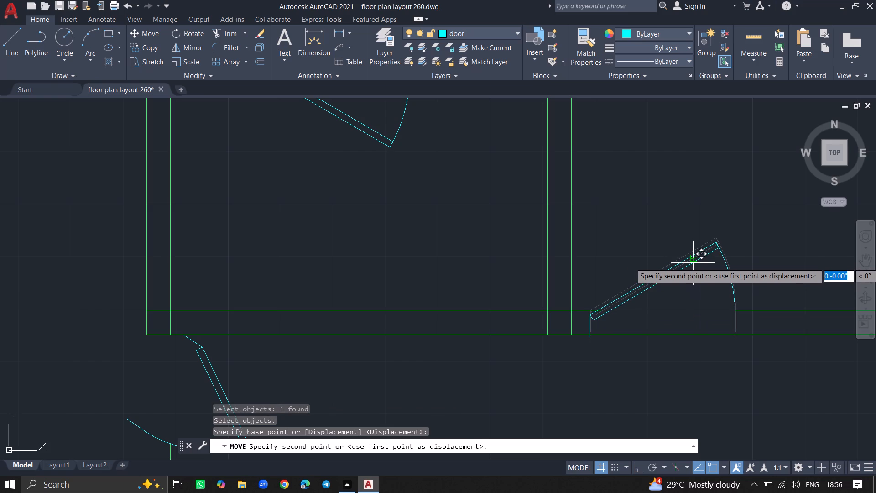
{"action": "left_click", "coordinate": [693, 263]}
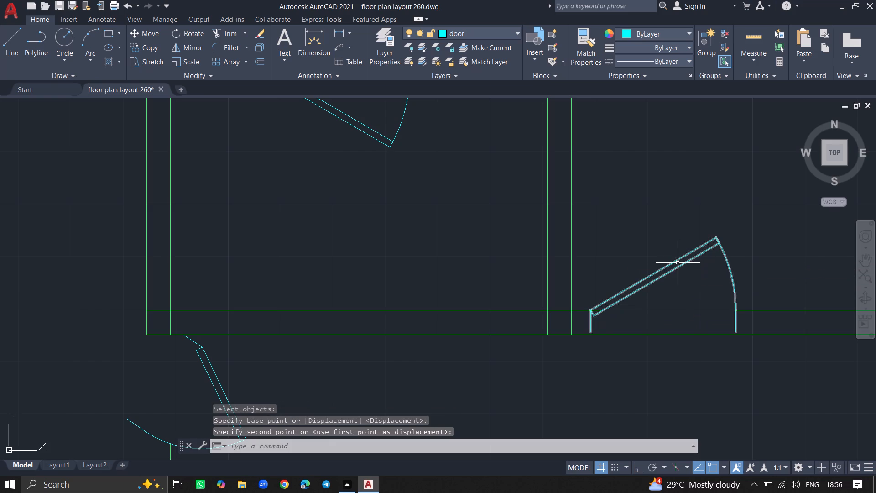
Move the door east of the short vertical partition slightly down and to the left, using a base point on its leaf.
{"action": "scroll", "coordinate": [677, 263], "scroll_direction": "up", "scroll_amount": 2, "text": "ctrl"}
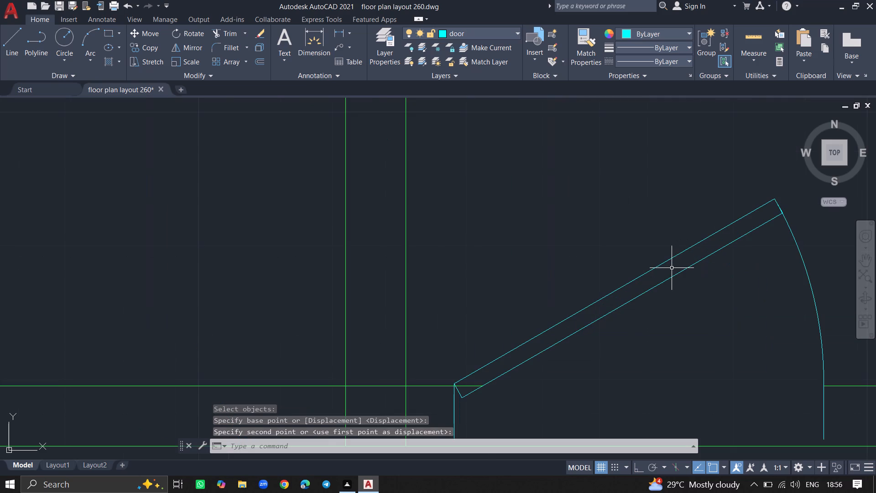
{"action": "scroll", "coordinate": [672, 268], "scroll_direction": "down", "scroll_amount": 1, "text": "ctrl"}
{"action": "left_click", "coordinate": [671, 274]}
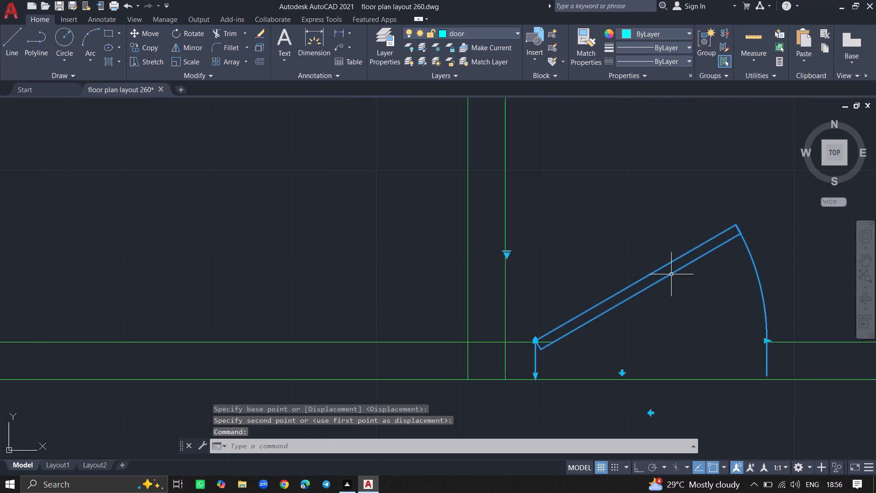
{"action": "type", "text": "MOVE"}
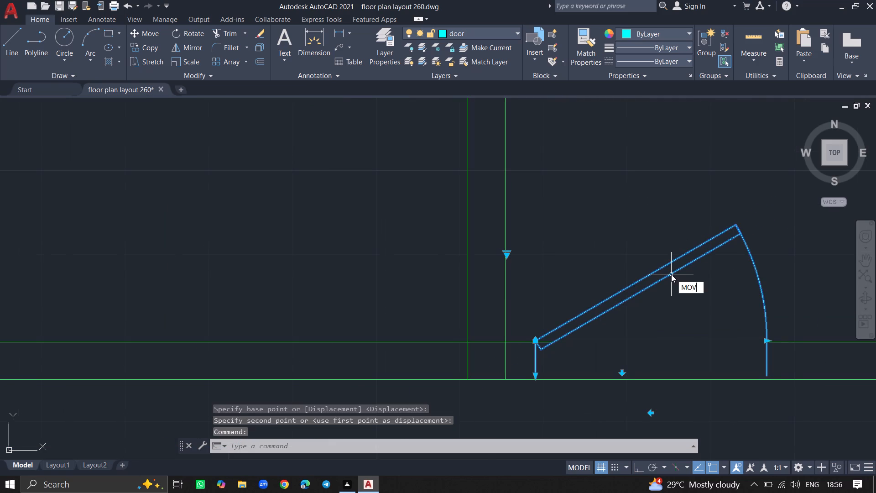
{"action": "key", "text": "Return"}
{"action": "left_click", "coordinate": [671, 274]}
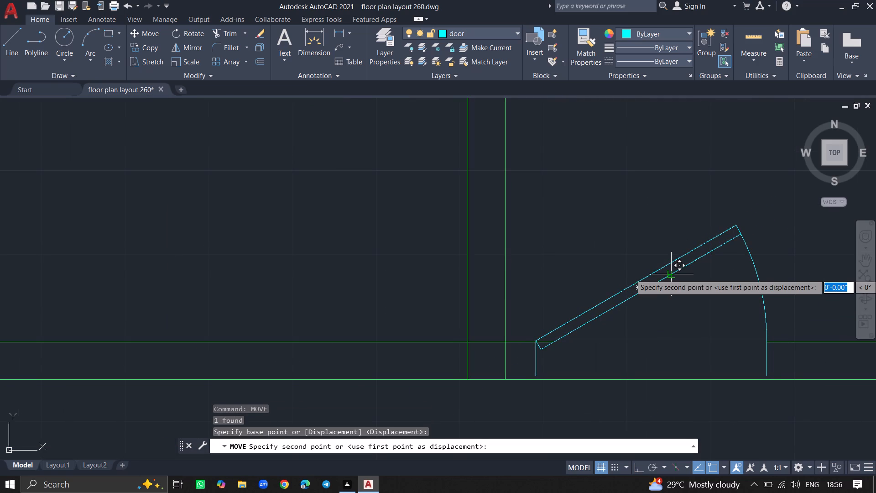
{"action": "left_click", "coordinate": [670, 280]}
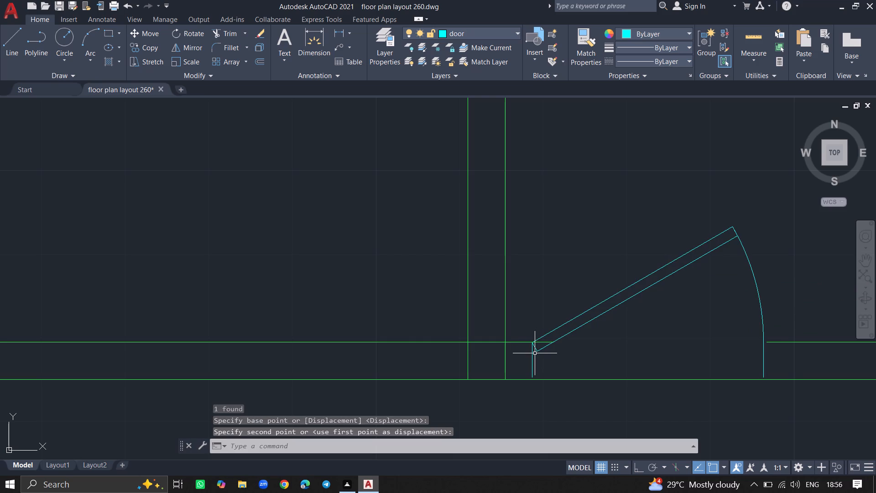
Move the same door straight down about a quarter inch at 270°, using a base point on its hinge-side jamb line.
{"action": "scroll", "coordinate": [535, 353], "scroll_direction": "up", "scroll_amount": 4, "text": "ctrl"}
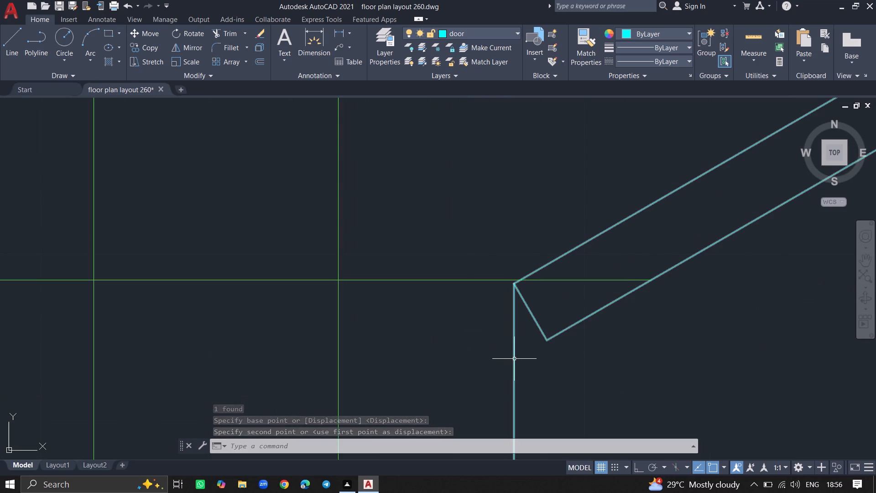
{"action": "left_click", "coordinate": [514, 359]}
{"action": "type", "text": "MOVE"}
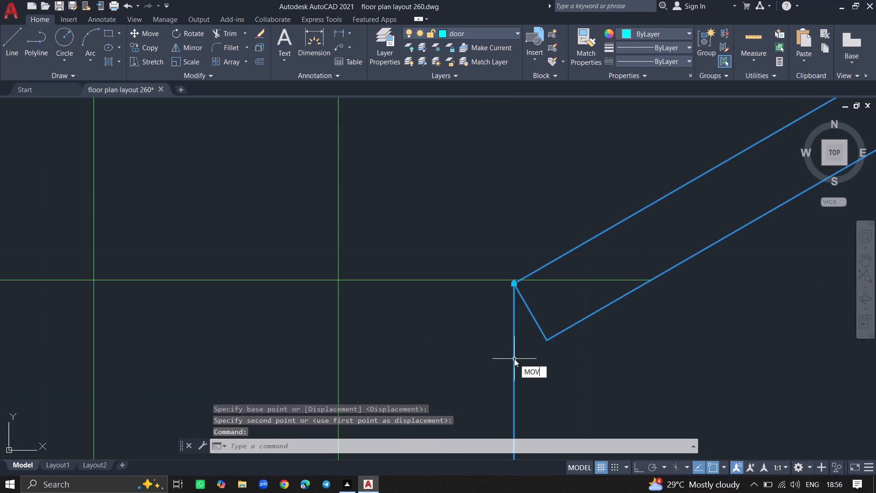
{"action": "key", "text": "Return"}
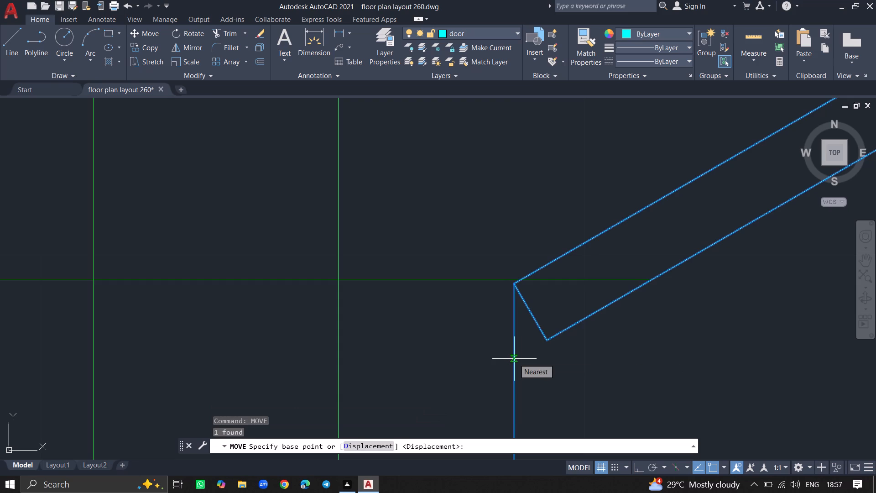
{"action": "left_click", "coordinate": [514, 359]}
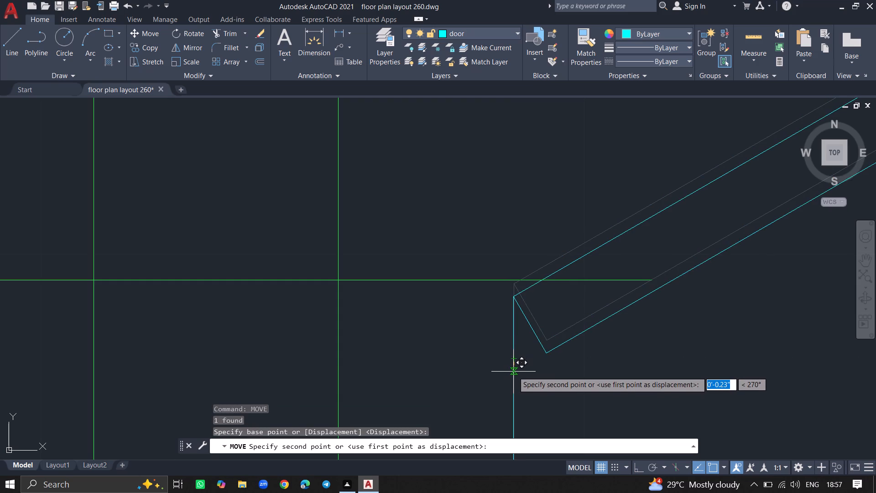
{"action": "left_click", "coordinate": [513, 374]}
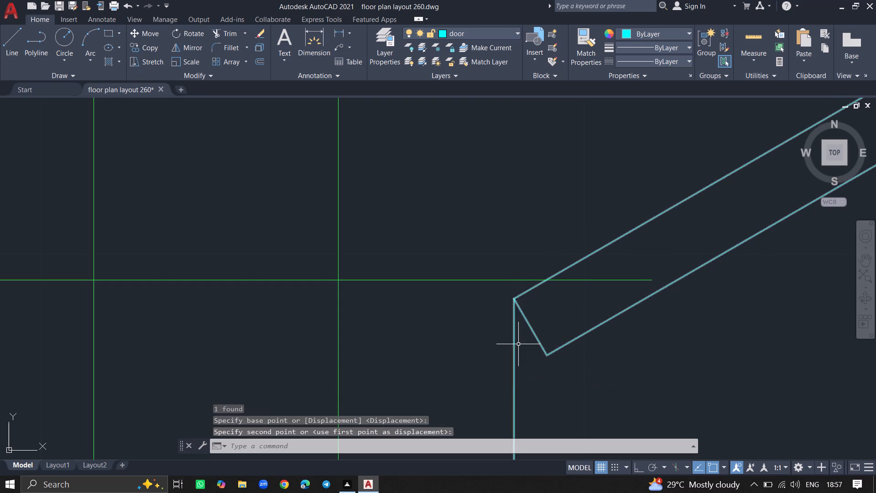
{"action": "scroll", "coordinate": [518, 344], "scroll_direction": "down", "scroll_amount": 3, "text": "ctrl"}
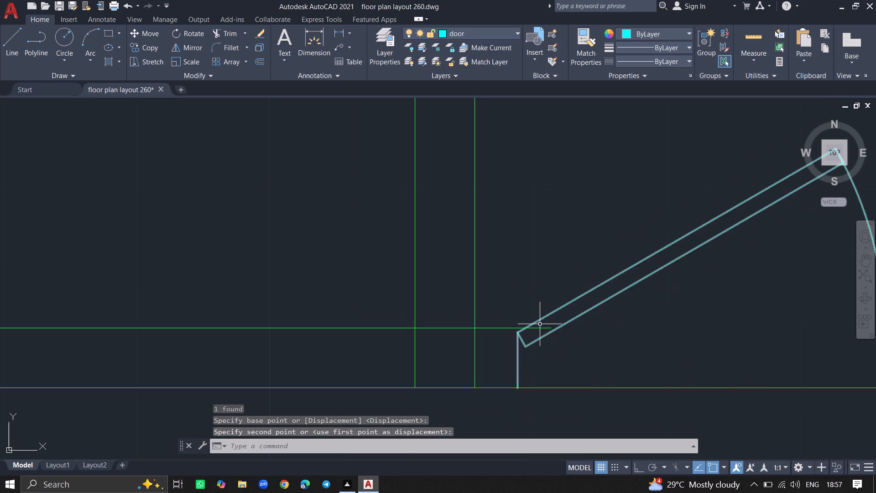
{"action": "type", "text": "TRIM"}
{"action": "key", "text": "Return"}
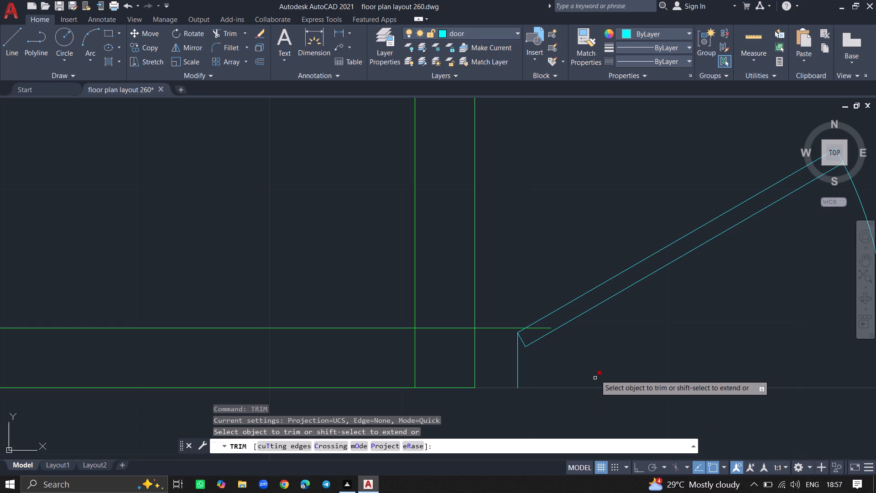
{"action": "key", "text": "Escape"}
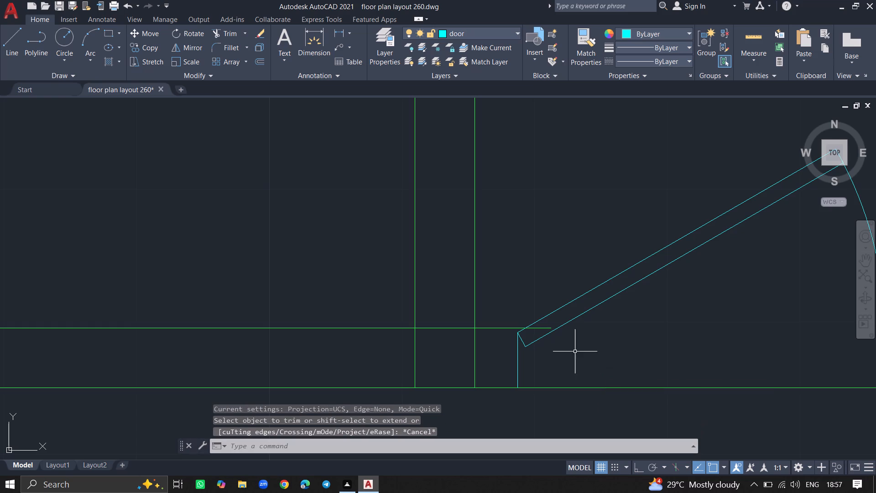
Move the door by its hinge corner slightly down and to the right, so its jamb line crosses the wall's lower line.
{"action": "left_click", "coordinate": [585, 294]}
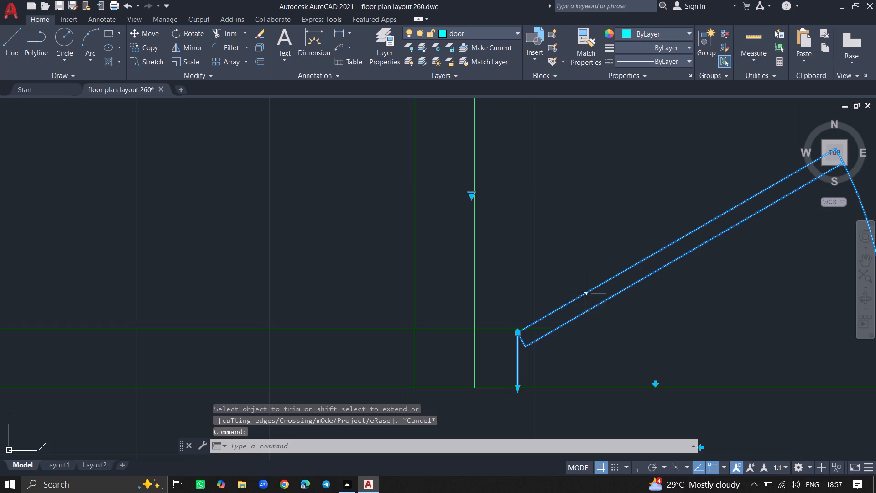
{"action": "type", "text": "MOVE"}
{"action": "key", "text": "Return"}
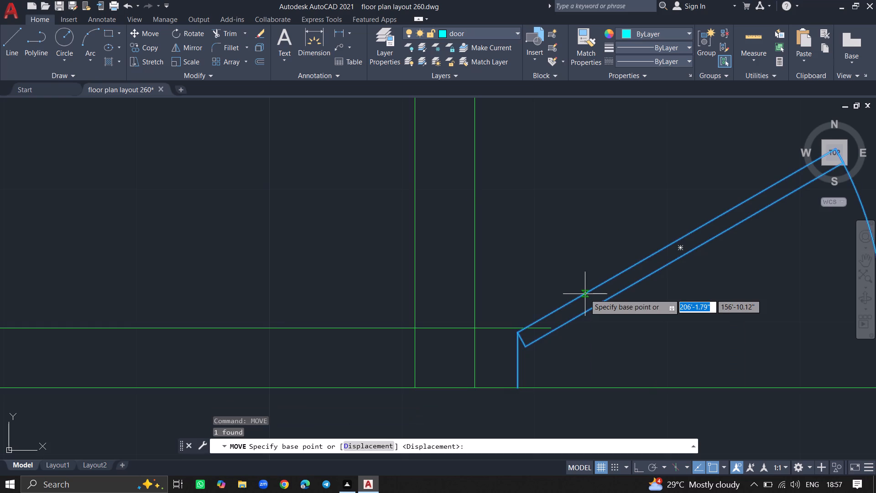
{"action": "left_click", "coordinate": [520, 336]}
{"action": "left_click", "coordinate": [520, 338]}
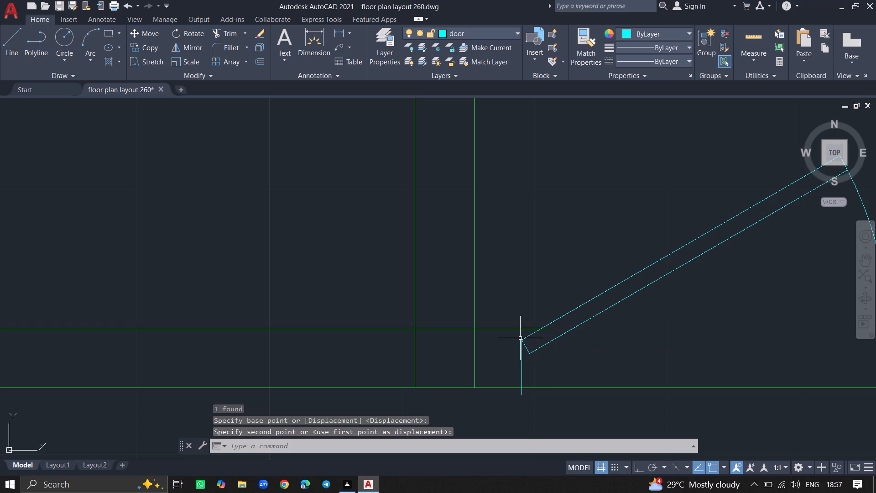
Trim the horizontal wall's lower line to the right of the door's hinge-side jamb line.
{"action": "type", "text": "TRIM"}
{"action": "key", "text": "Return"}
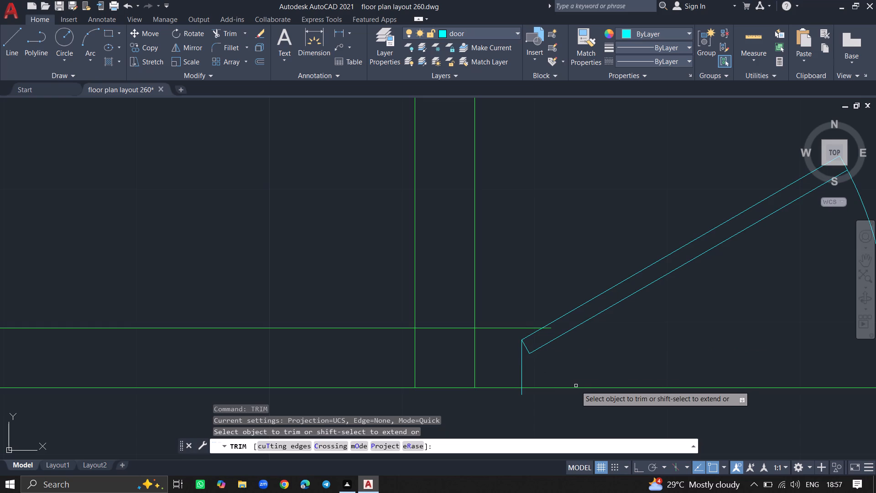
{"action": "left_click", "coordinate": [577, 388]}
{"action": "key", "text": "Return"}
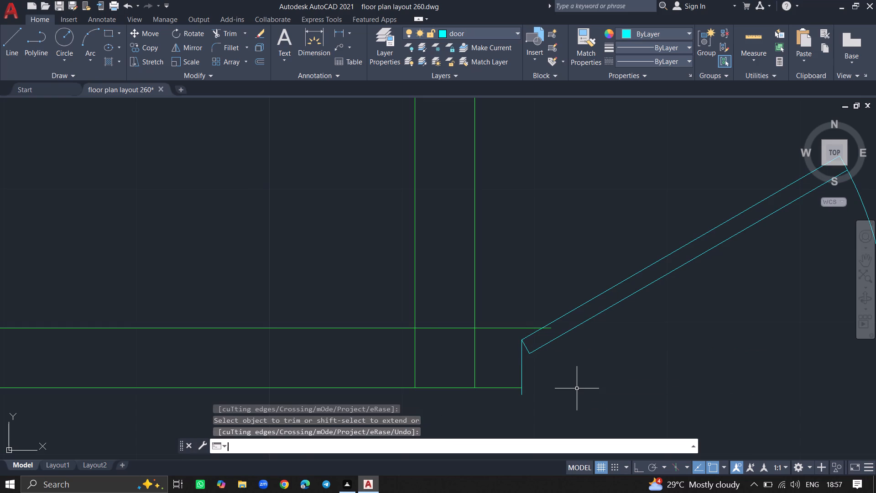
Trim the short end of the wall's upper line that lies inside the door leaf near its hinge.
{"action": "scroll", "coordinate": [577, 388], "scroll_direction": "down", "scroll_amount": 5, "text": "ctrl"}
{"action": "scroll", "coordinate": [561, 402], "scroll_direction": "up", "scroll_amount": 4, "text": "ctrl"}
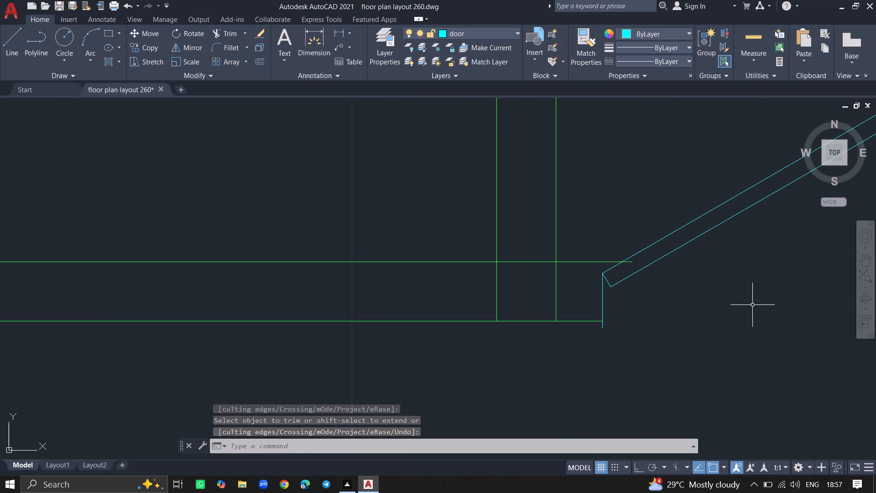
{"action": "type", "text": "TRIM"}
{"action": "key", "text": "Return"}
{"action": "left_click", "coordinate": [626, 262]}
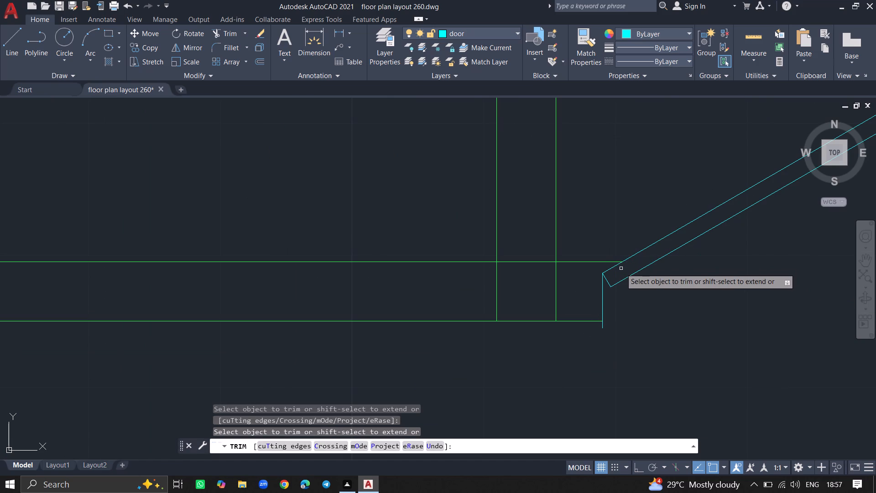
{"action": "key", "text": "Escape"}
At the lower-left room's bottom-wall door, trim the lower line between jambs and the upper line from leaf to swing arc, including inside the leaf.
{"action": "scroll", "coordinate": [621, 268], "scroll_direction": "down", "scroll_amount": 1, "text": "ctrl"}
{"action": "scroll", "coordinate": [615, 306], "scroll_direction": "down", "scroll_amount": 2, "text": "ctrl"}
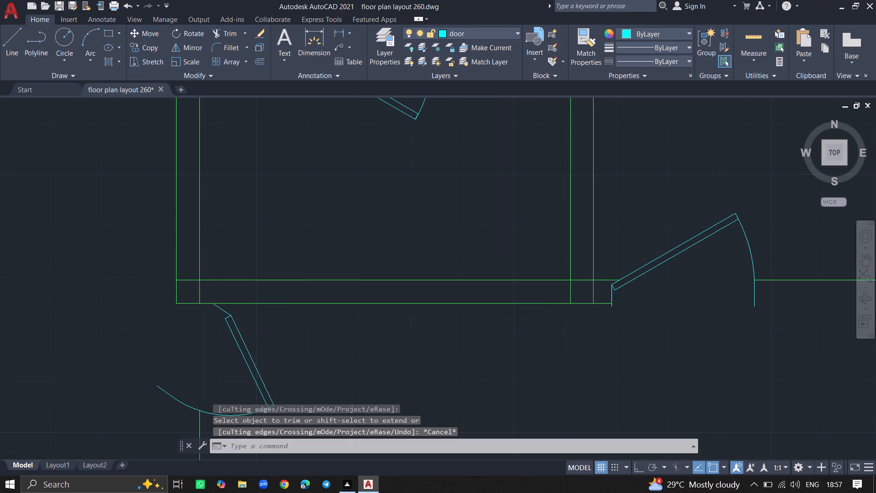
{"action": "scroll", "coordinate": [540, 190], "scroll_direction": "down", "scroll_amount": 5, "text": "ctrl"}
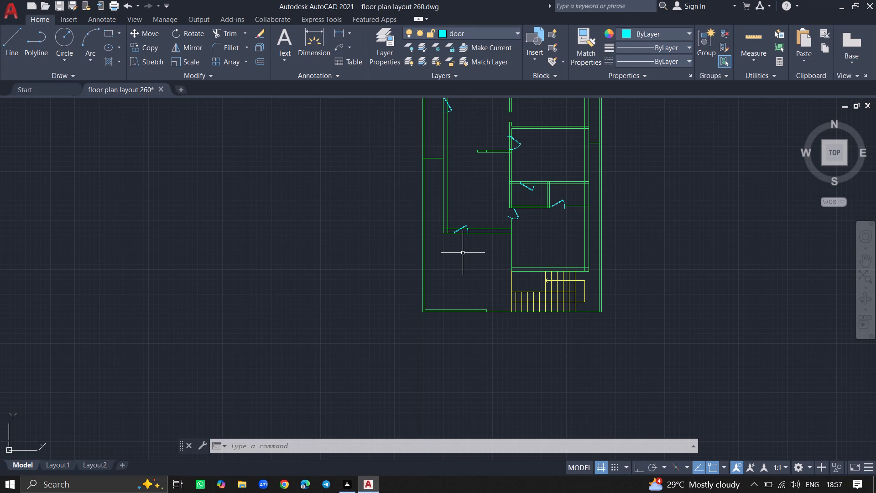
{"action": "type", "text": "TRIM"}
{"action": "key", "text": "Return"}
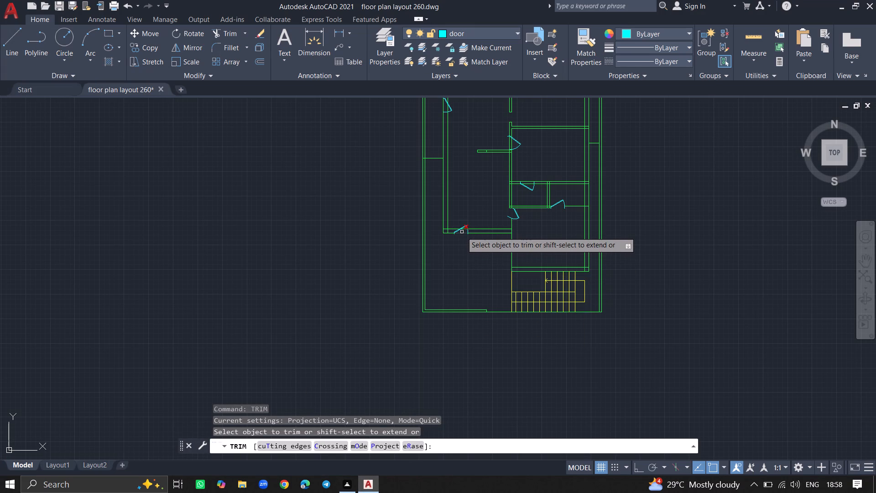
{"action": "left_click", "coordinate": [462, 232]}
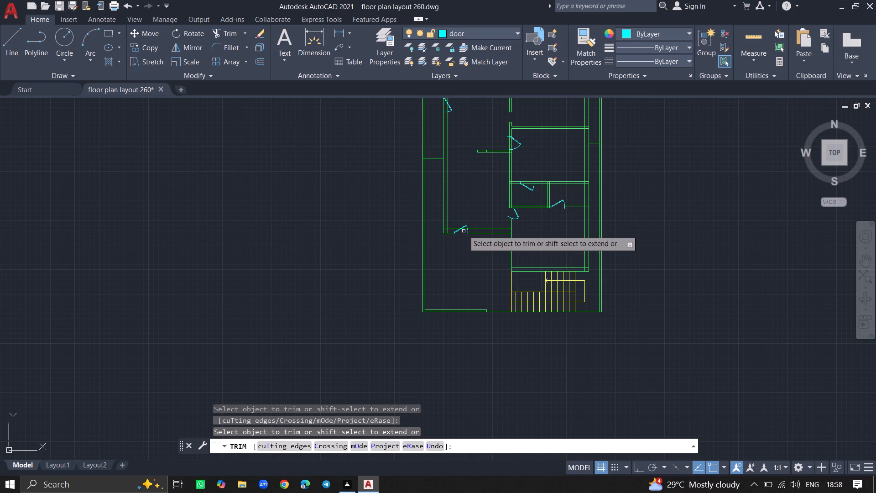
{"action": "left_click", "coordinate": [464, 230]}
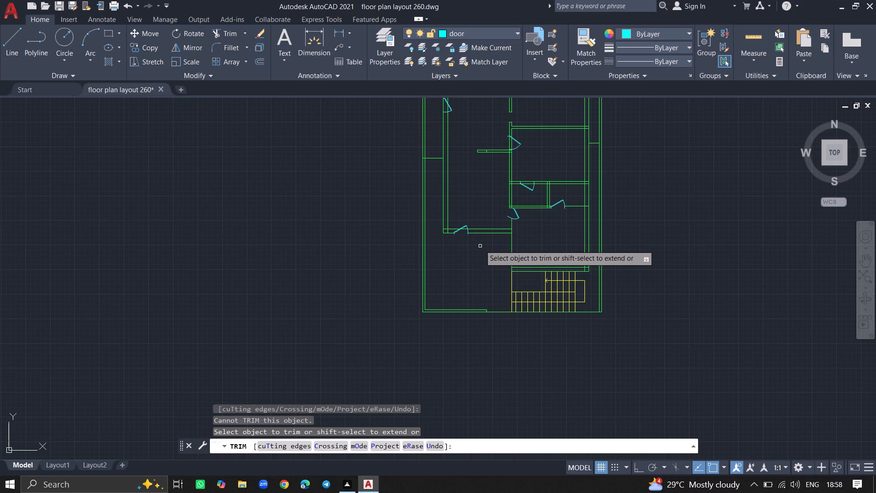
{"action": "scroll", "coordinate": [473, 252], "scroll_direction": "up", "scroll_amount": 2, "text": "ctrl"}
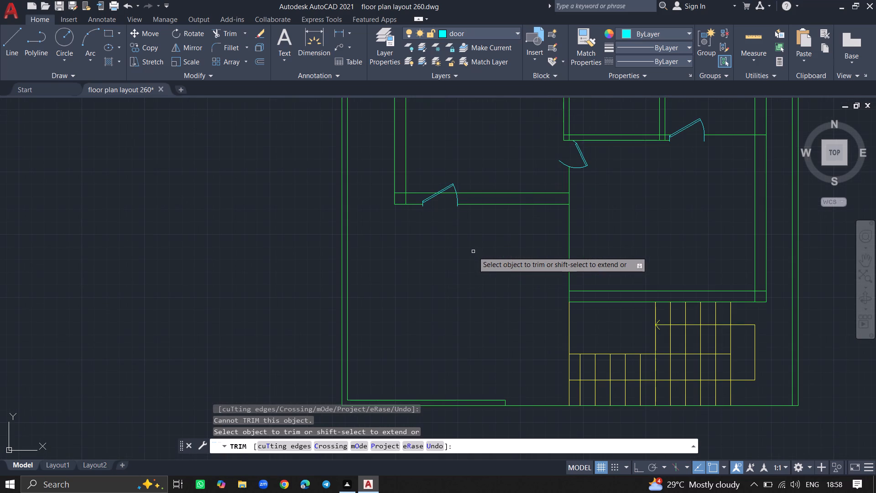
{"action": "left_click", "coordinate": [451, 194]}
{"action": "scroll", "coordinate": [439, 198], "scroll_direction": "up", "scroll_amount": 4, "text": "ctrl"}
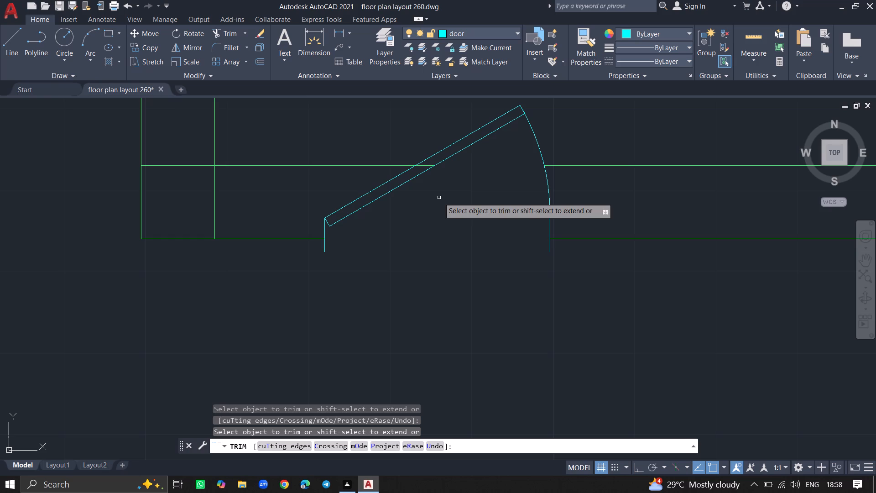
{"action": "left_click", "coordinate": [424, 167]}
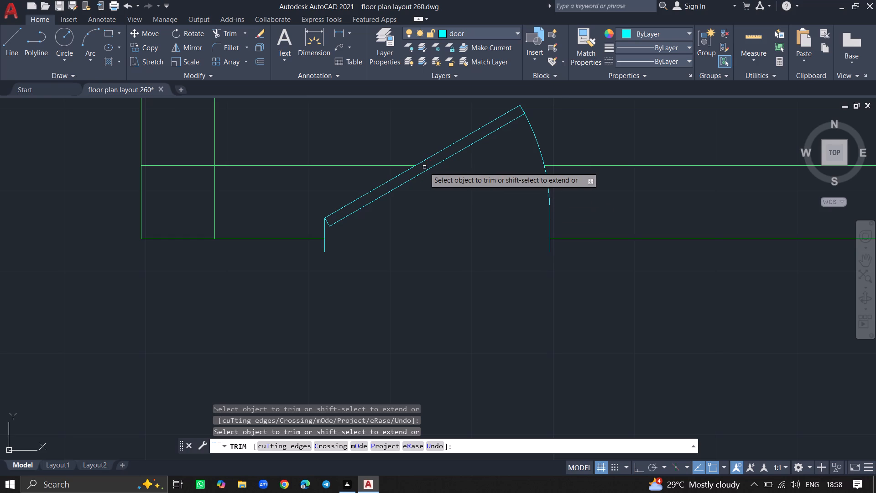
Trim the lower line of the small room's top wall across its door opening.
{"action": "scroll", "coordinate": [461, 210], "scroll_direction": "down", "scroll_amount": 2, "text": "ctrl"}
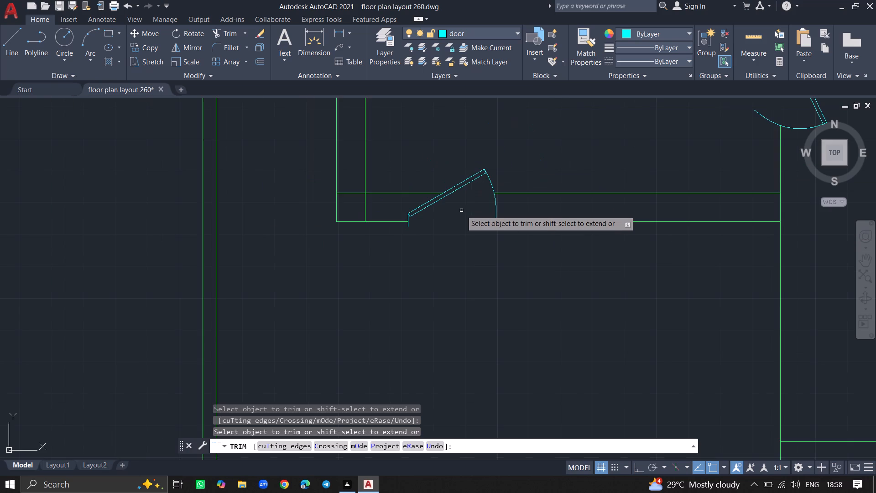
{"action": "scroll", "coordinate": [461, 210], "scroll_direction": "down", "scroll_amount": 4, "text": "ctrl"}
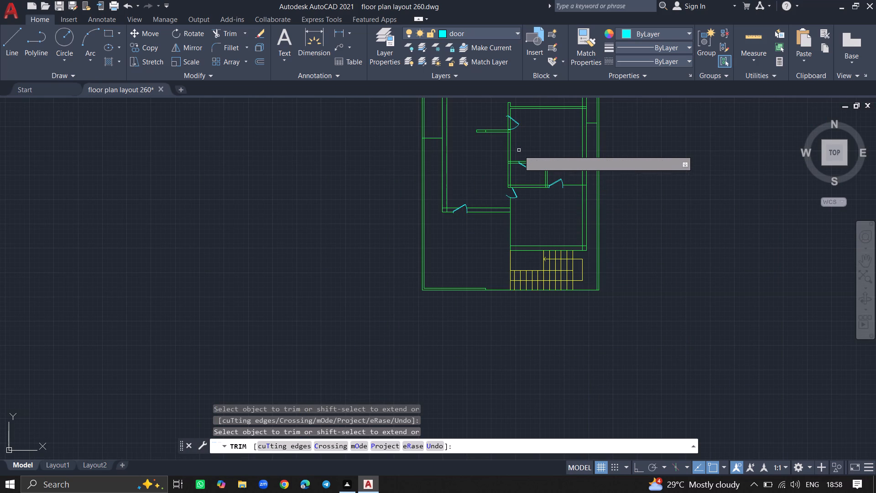
{"action": "scroll", "coordinate": [519, 148], "scroll_direction": "up", "scroll_amount": 4, "text": "ctrl"}
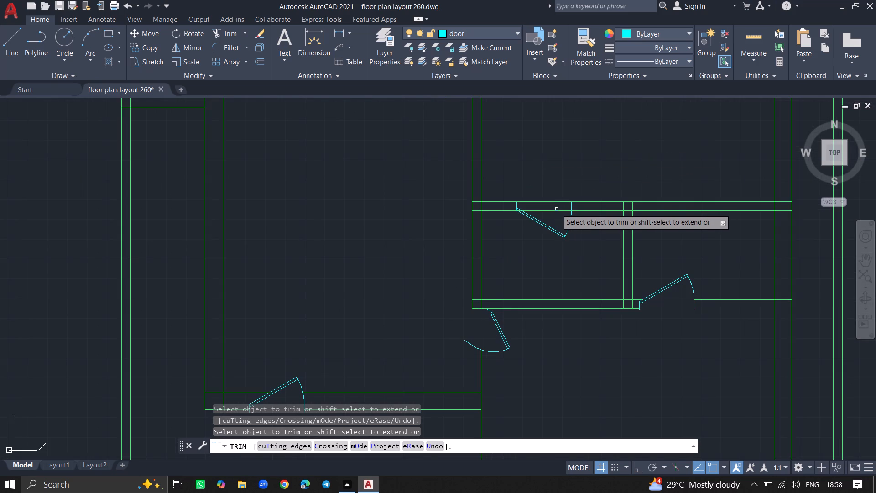
{"action": "left_click", "coordinate": [557, 211]}
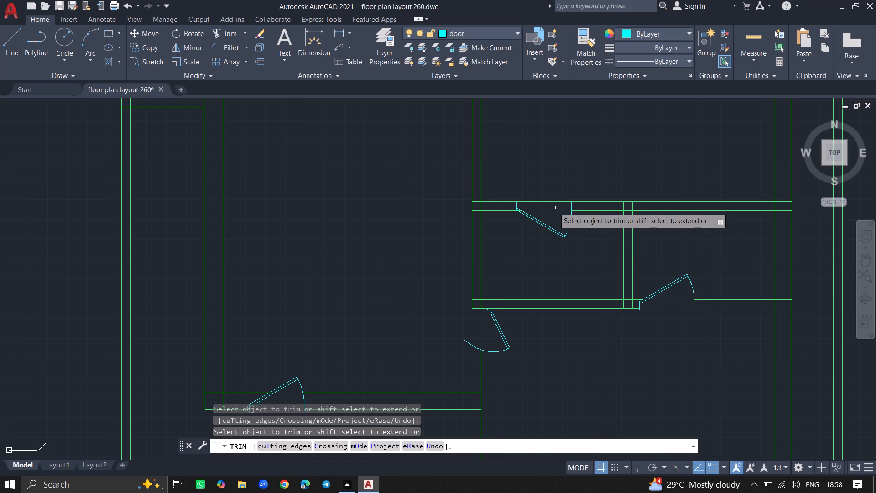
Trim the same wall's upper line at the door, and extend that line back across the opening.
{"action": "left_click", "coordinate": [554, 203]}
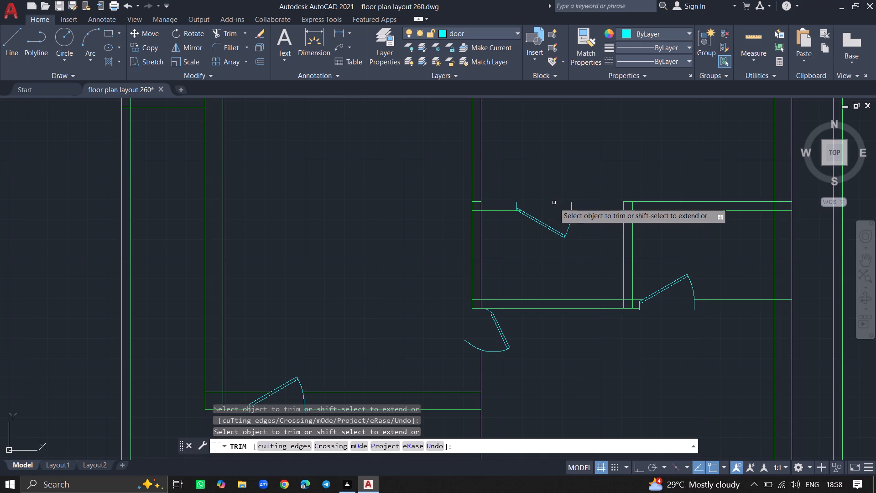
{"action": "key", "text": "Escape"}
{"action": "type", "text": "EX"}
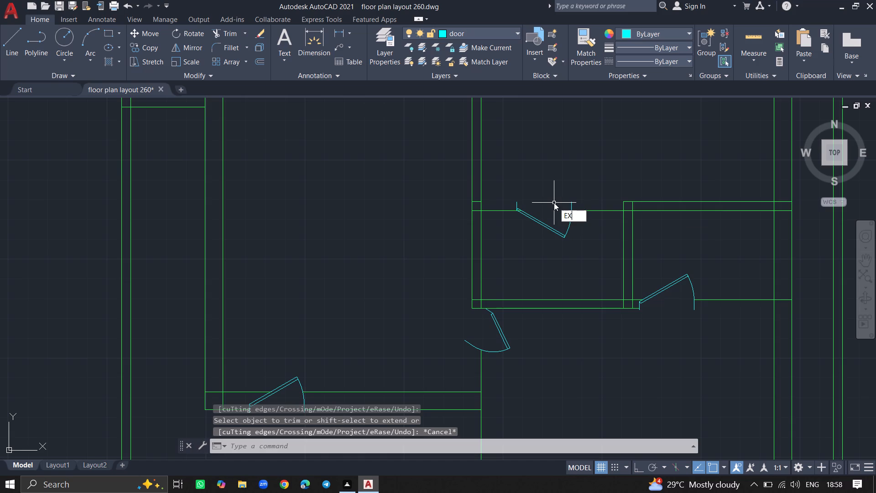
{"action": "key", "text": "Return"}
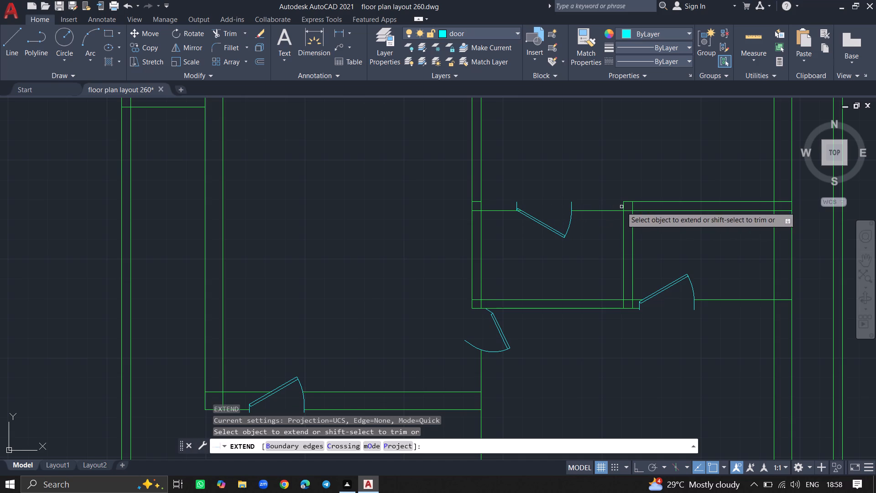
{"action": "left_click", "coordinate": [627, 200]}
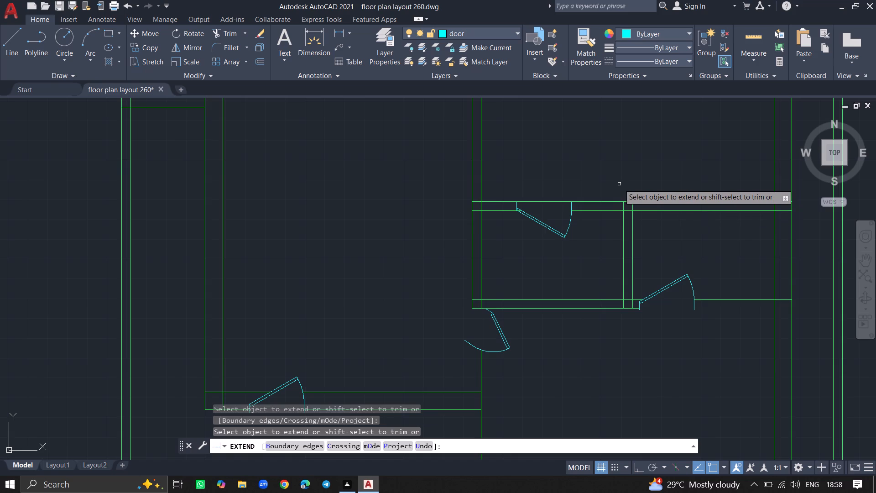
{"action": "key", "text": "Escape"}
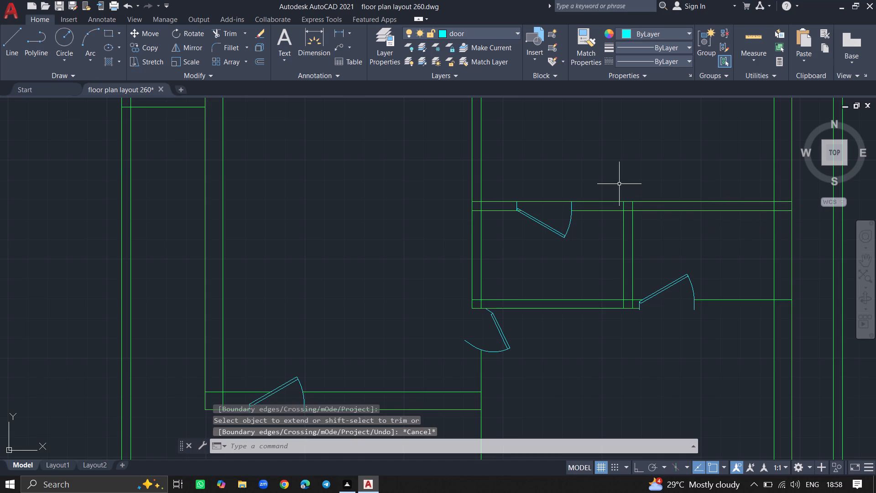
Move the small room's top-wall door up by about 1 inch so its jamb lines cross the wall's upper line.
{"action": "left_click", "coordinate": [568, 233]}
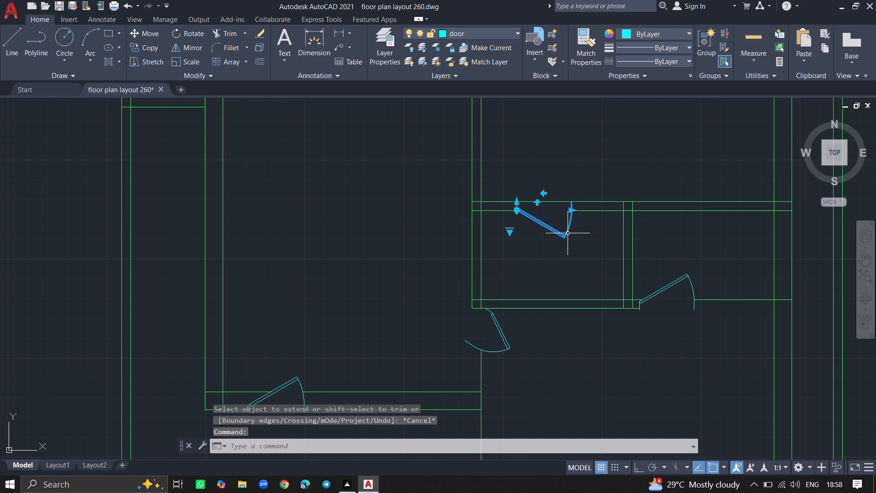
{"action": "type", "text": "MOVE"}
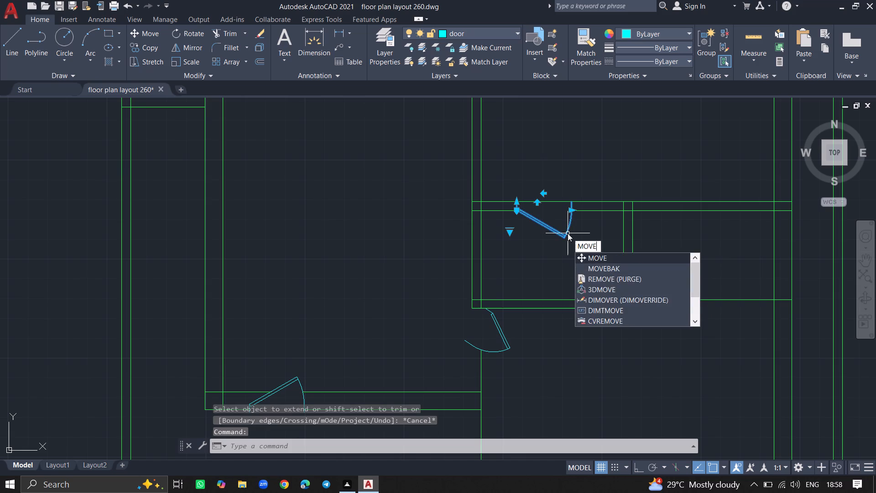
{"action": "key", "text": "Return"}
{"action": "left_click", "coordinate": [568, 233]}
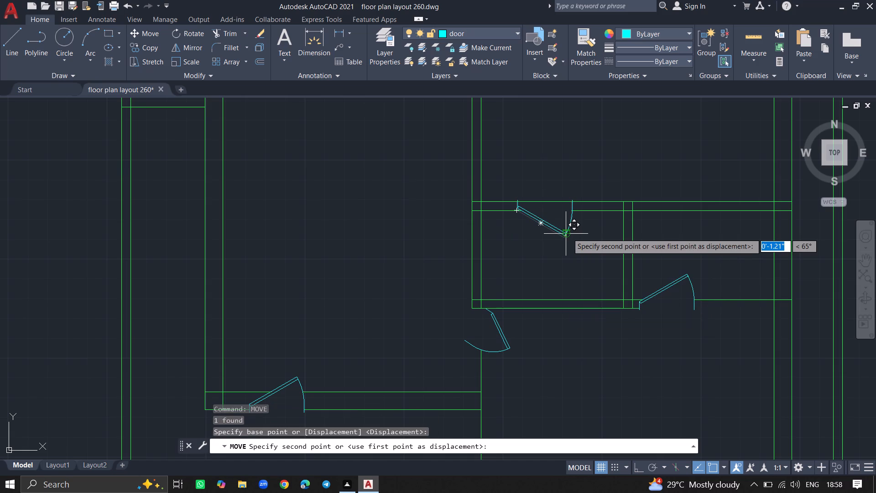
{"action": "left_click", "coordinate": [567, 232]}
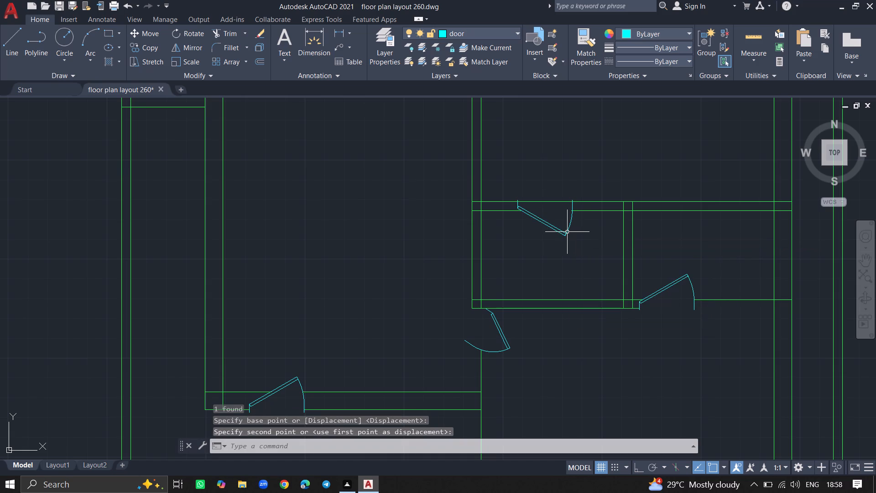
Trim the upper line of the small room's top wall between the moved door's jambs.
{"action": "type", "text": "TRIM"}
{"action": "key", "text": "Return"}
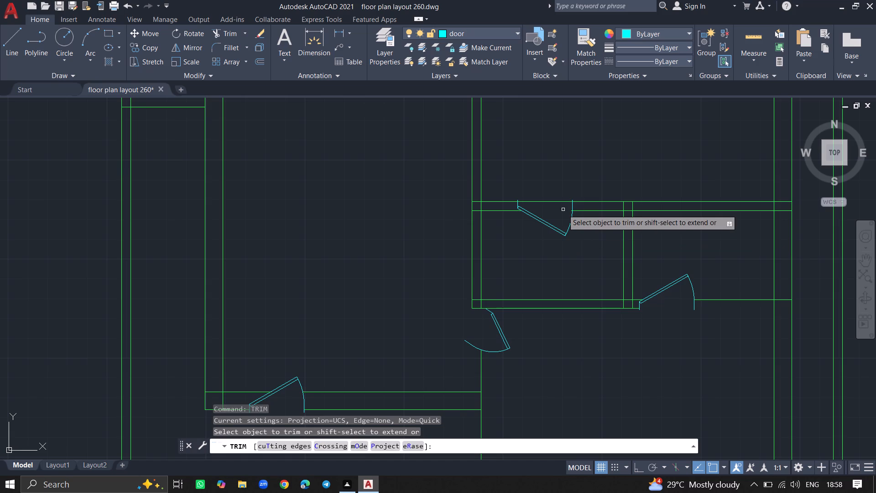
{"action": "left_click", "coordinate": [561, 202]}
Trim both lines of the central vertical wall across the door opening just above the short horizontal partition.
{"action": "scroll", "coordinate": [561, 189], "scroll_direction": "down", "scroll_amount": 2, "text": "ctrl"}
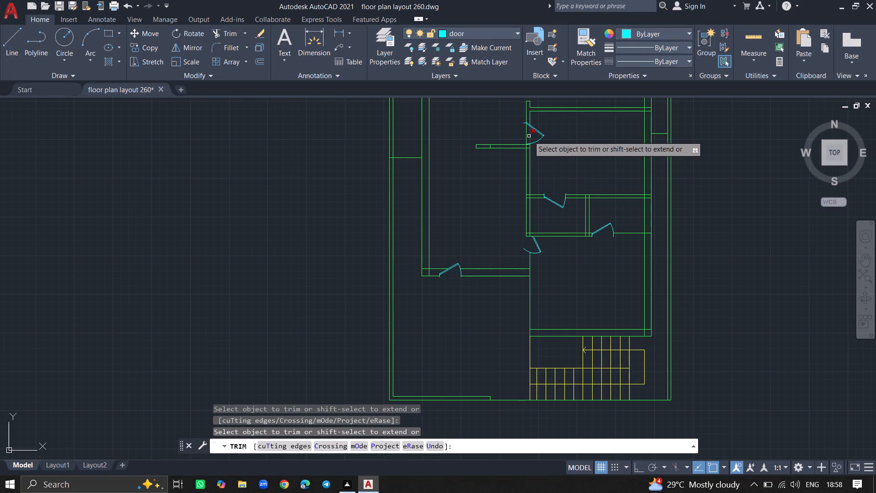
{"action": "left_click", "coordinate": [529, 136]}
{"action": "left_click", "coordinate": [527, 136]}
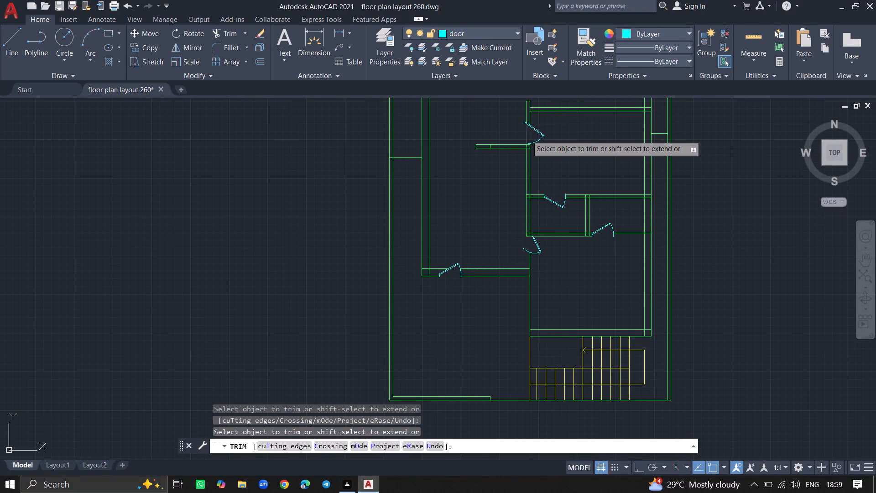
{"action": "scroll", "coordinate": [473, 132], "scroll_direction": "down", "scroll_amount": 1, "text": "ctrl"}
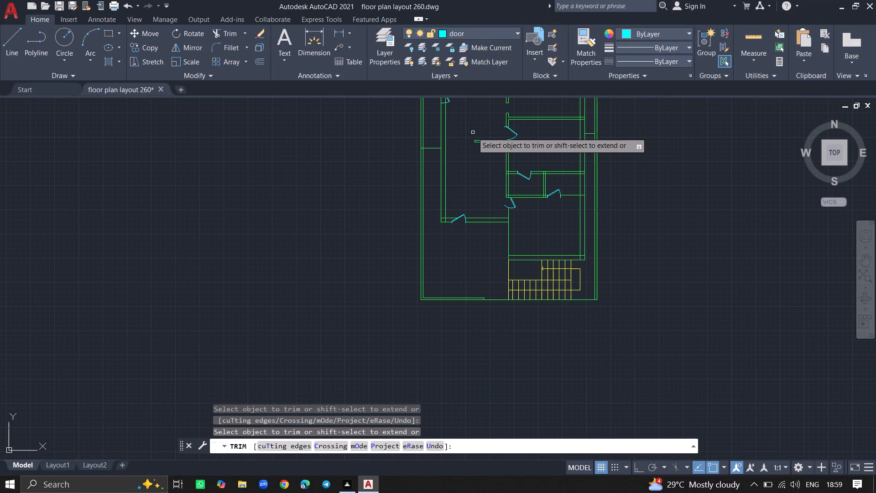
{"action": "scroll", "coordinate": [473, 120], "scroll_direction": "down", "scroll_amount": 4, "text": "ctrl"}
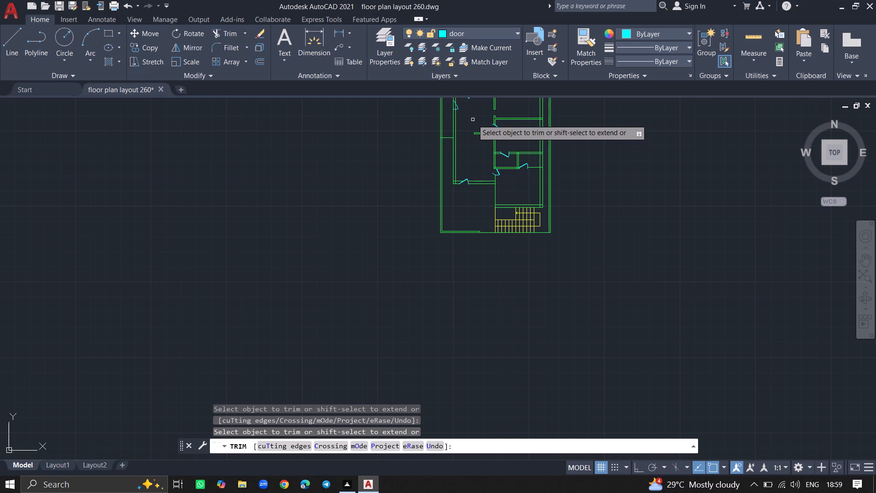
{"action": "scroll", "coordinate": [473, 120], "scroll_direction": "down", "scroll_amount": 9, "text": "ctrl"}
{"action": "key", "text": "Escape"}
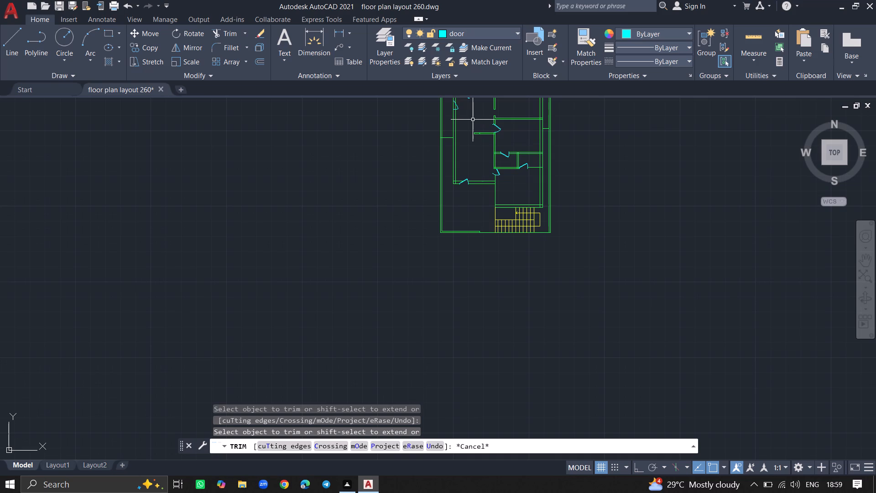
Save the floor plan drawing.
{"action": "key", "text": "ctrl+s"}
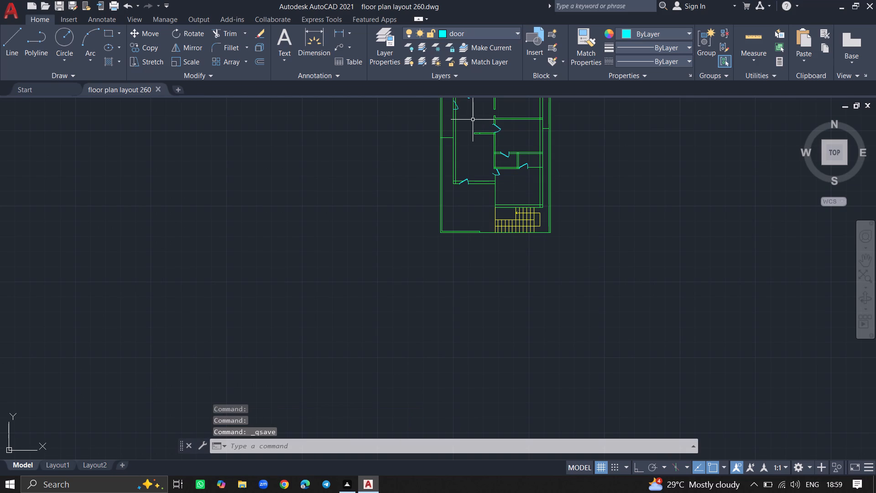
{"action": "key", "text": "ctrl+s"}
Trim the inner line of the large room's left wall between the door leaf and its swing arc.
{"action": "scroll", "coordinate": [473, 120], "scroll_direction": "down", "scroll_amount": 5, "text": "ctrl"}
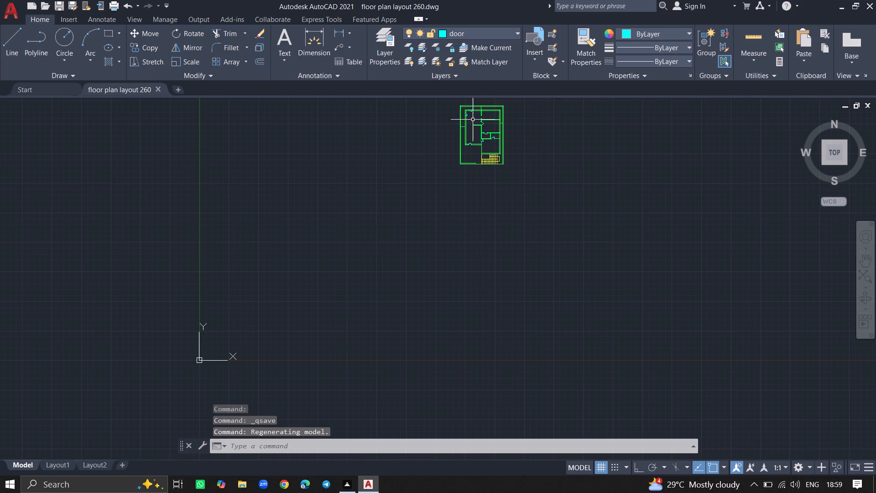
{"action": "scroll", "coordinate": [472, 104], "scroll_direction": "up", "scroll_amount": 4, "text": "ctrl"}
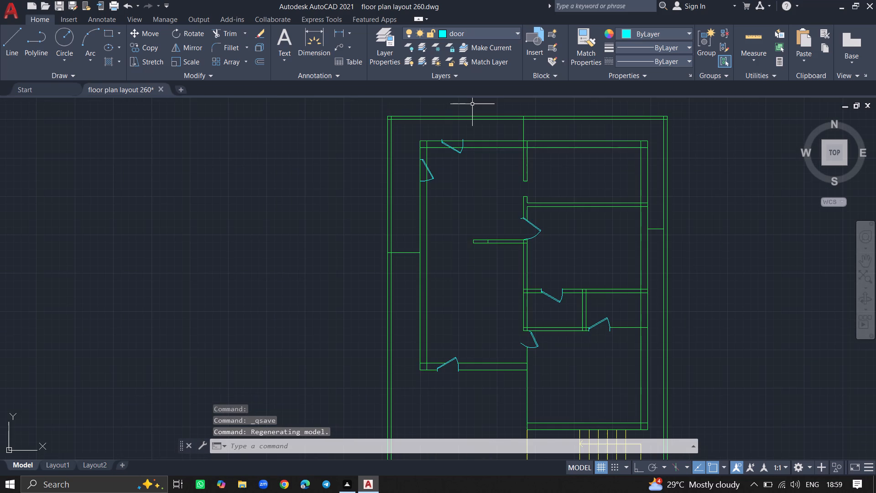
{"action": "type", "text": "TRIM"}
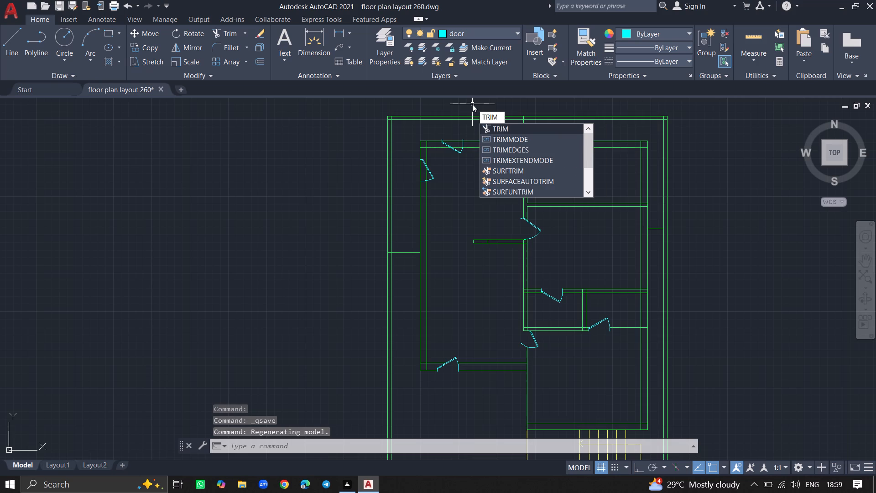
{"action": "key", "text": "Return"}
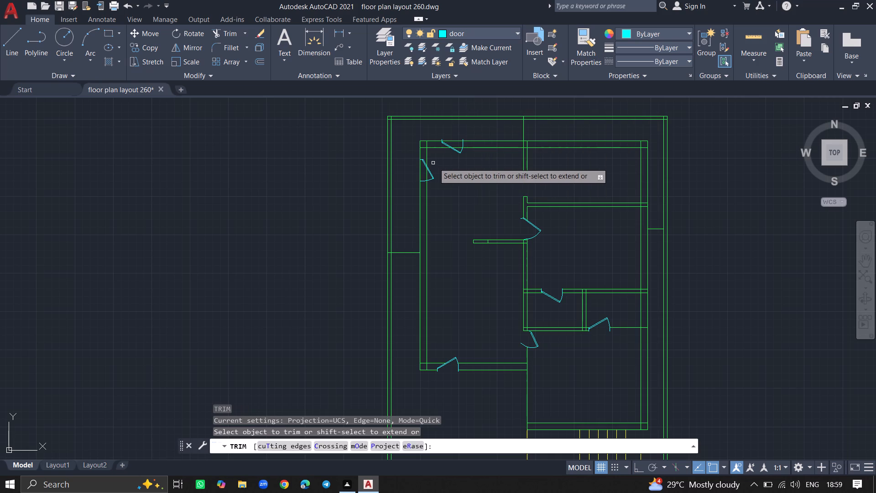
{"action": "scroll", "coordinate": [439, 164], "scroll_direction": "up", "scroll_amount": 2, "text": "ctrl"}
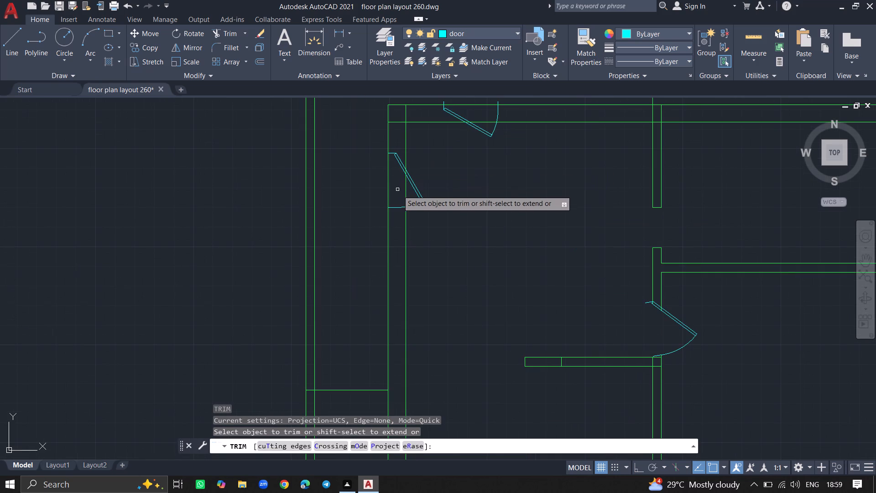
{"action": "left_click", "coordinate": [407, 191]}
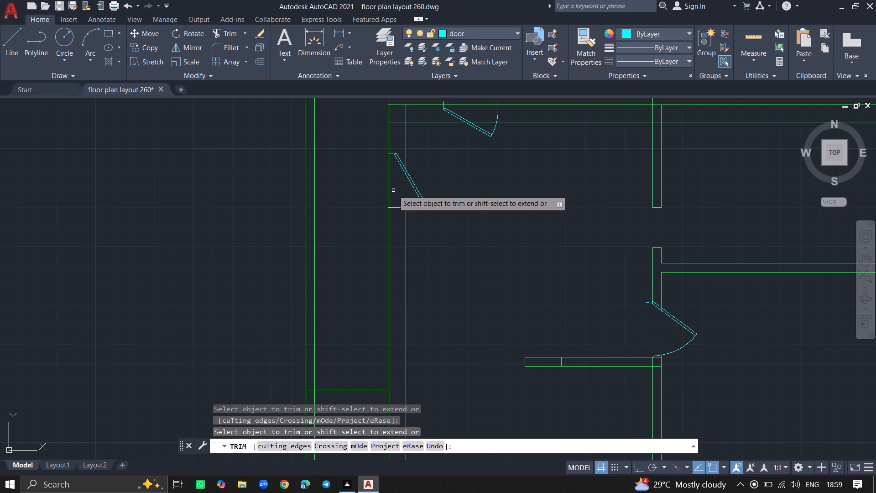
Trim both lines of the large room's top wall across the door opening near its left corner, including the piece inside the door leaf.
{"action": "left_click", "coordinate": [488, 122]}
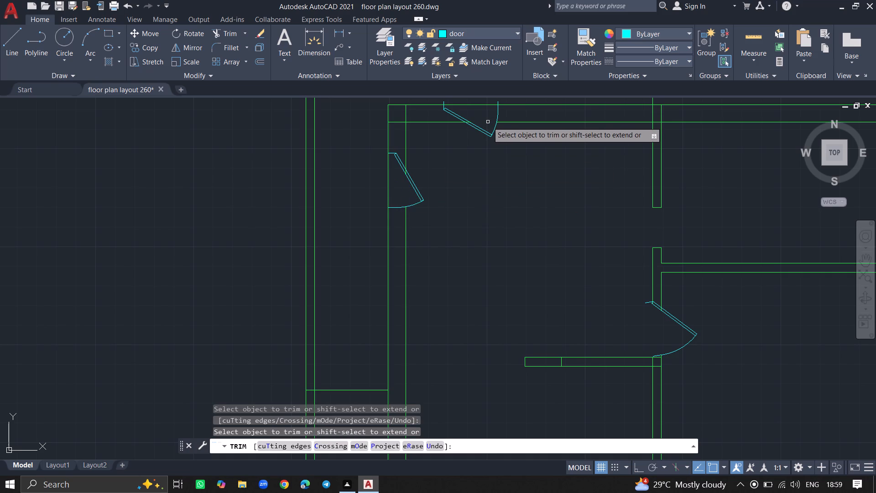
{"action": "scroll", "coordinate": [472, 119], "scroll_direction": "up", "scroll_amount": 3, "text": "ctrl"}
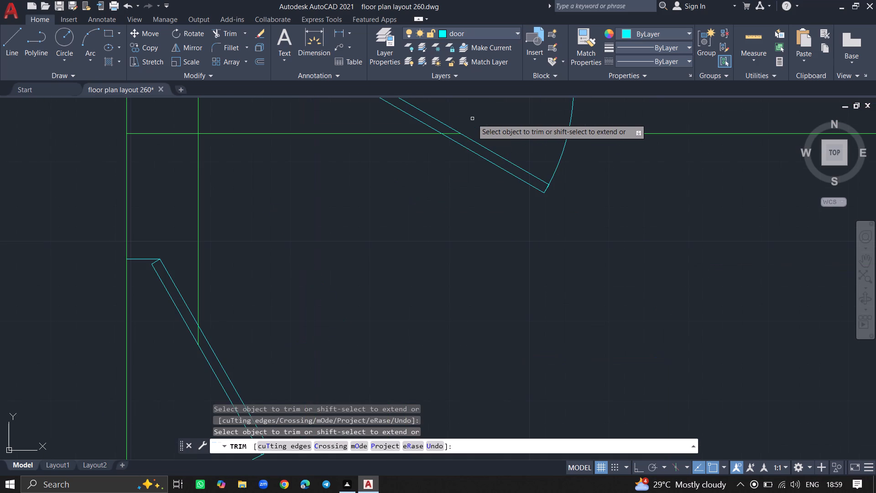
{"action": "left_click", "coordinate": [453, 133]}
{"action": "scroll", "coordinate": [492, 121], "scroll_direction": "down", "scroll_amount": 4, "text": "ctrl"}
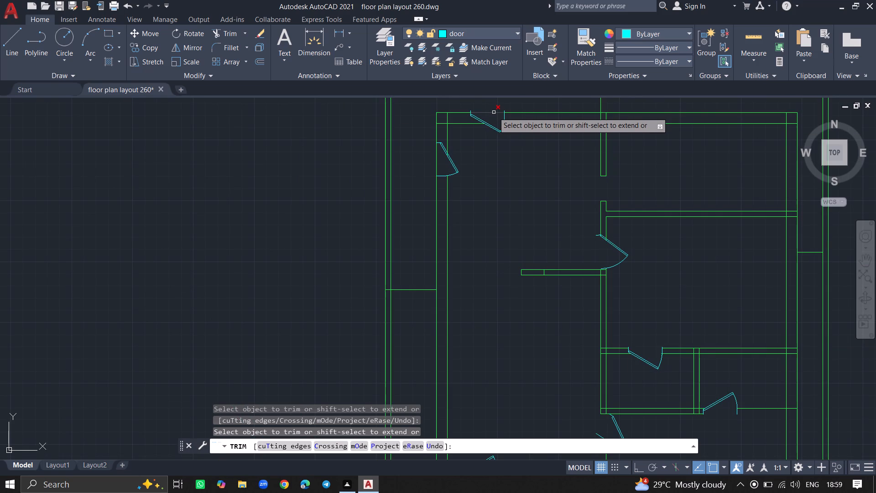
{"action": "left_click", "coordinate": [494, 112]}
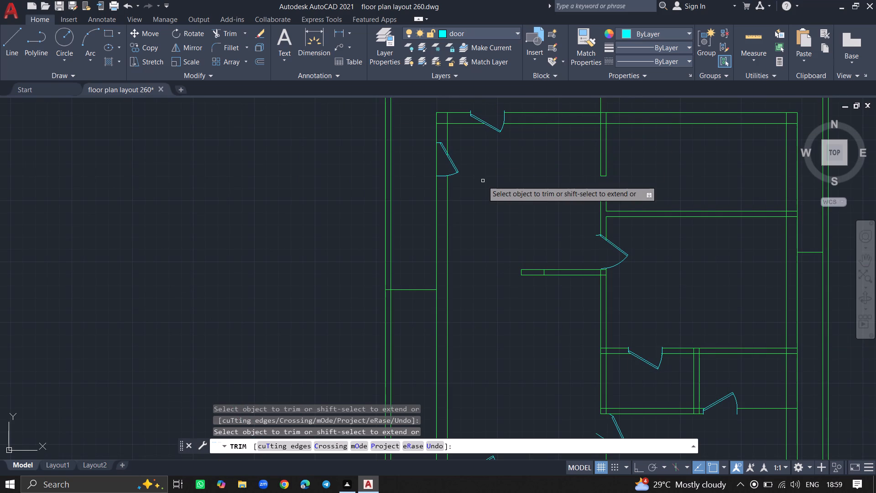
{"action": "key", "text": "Return"}
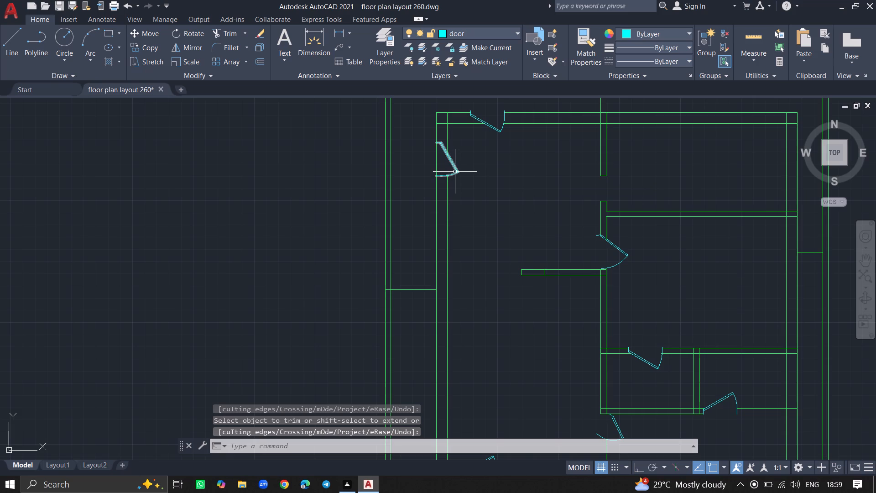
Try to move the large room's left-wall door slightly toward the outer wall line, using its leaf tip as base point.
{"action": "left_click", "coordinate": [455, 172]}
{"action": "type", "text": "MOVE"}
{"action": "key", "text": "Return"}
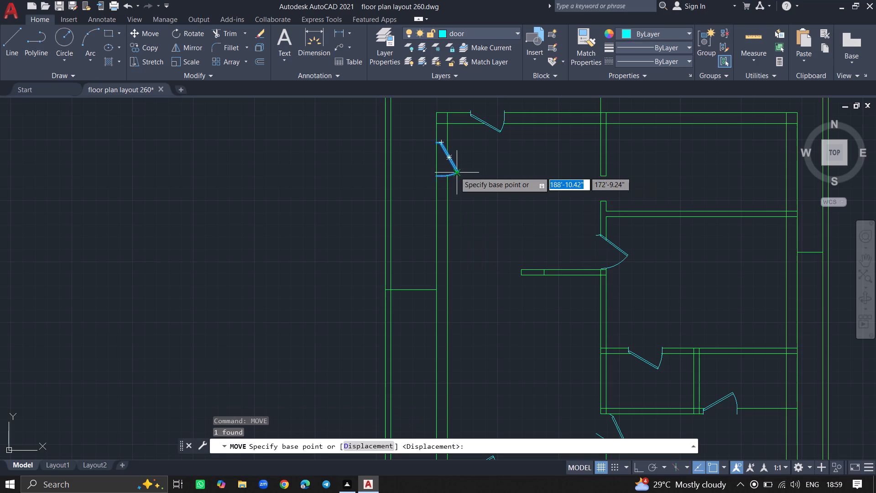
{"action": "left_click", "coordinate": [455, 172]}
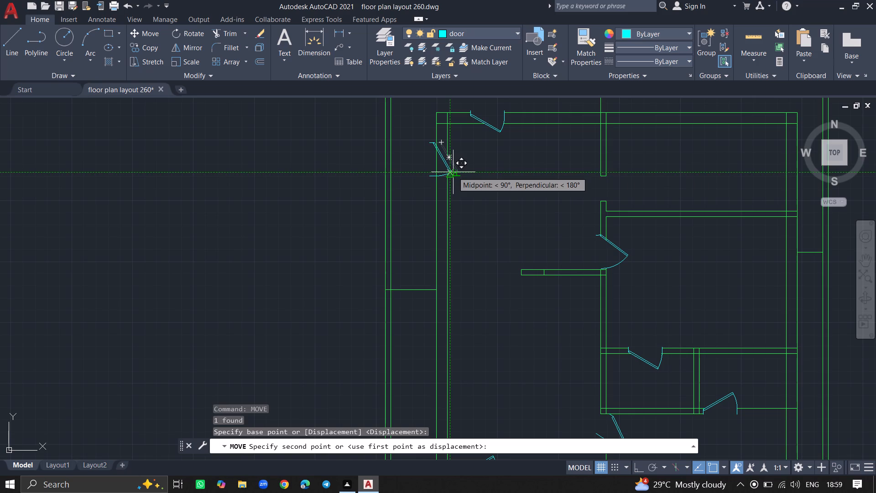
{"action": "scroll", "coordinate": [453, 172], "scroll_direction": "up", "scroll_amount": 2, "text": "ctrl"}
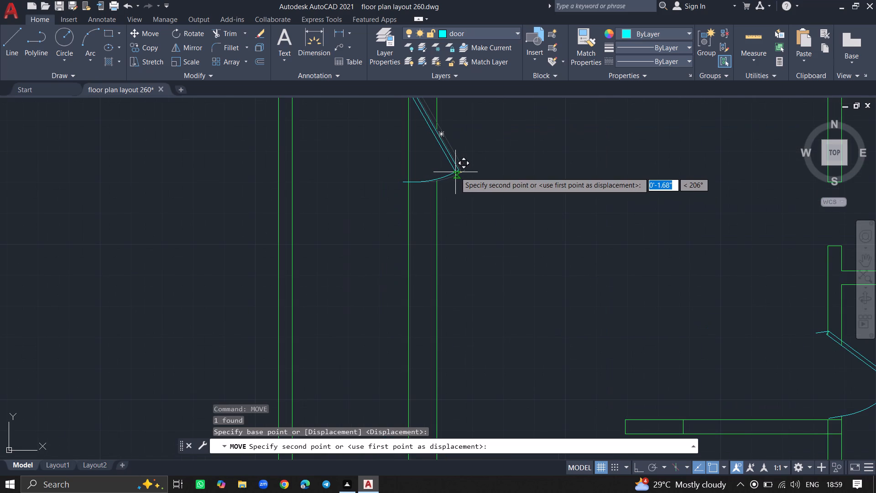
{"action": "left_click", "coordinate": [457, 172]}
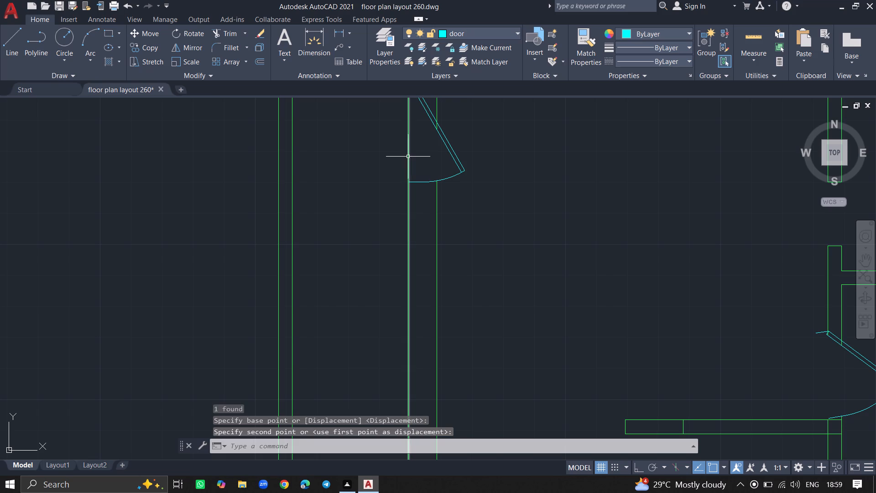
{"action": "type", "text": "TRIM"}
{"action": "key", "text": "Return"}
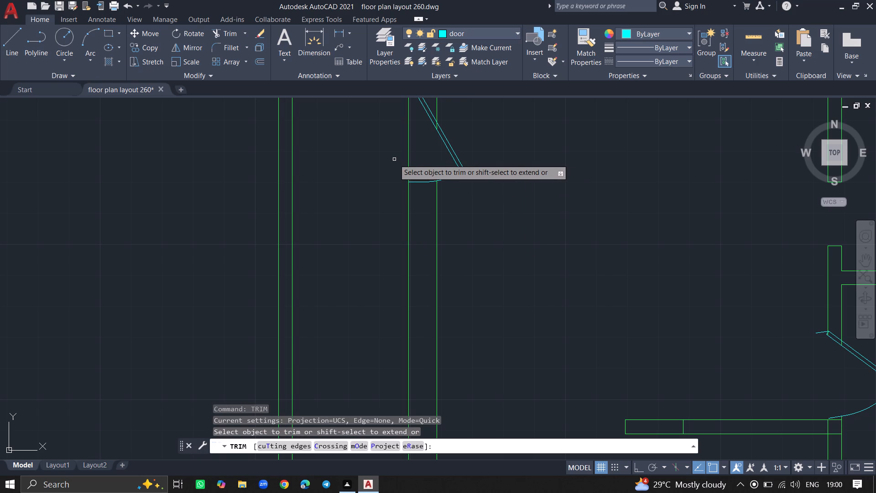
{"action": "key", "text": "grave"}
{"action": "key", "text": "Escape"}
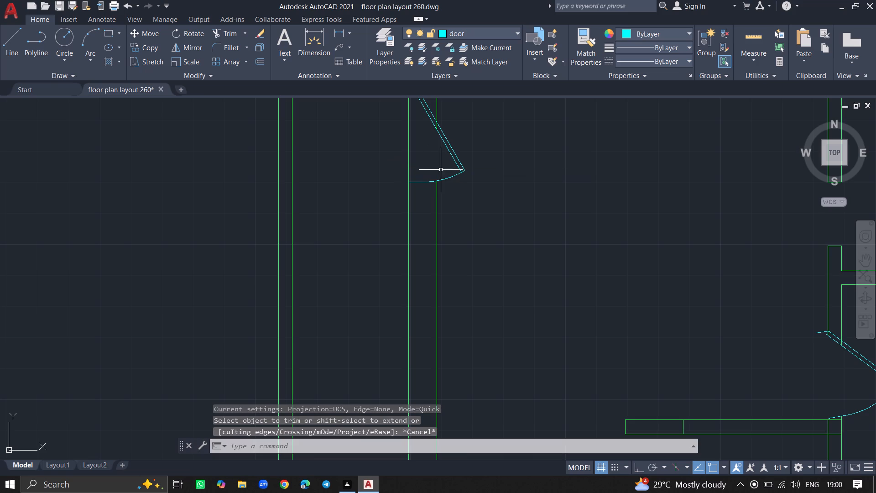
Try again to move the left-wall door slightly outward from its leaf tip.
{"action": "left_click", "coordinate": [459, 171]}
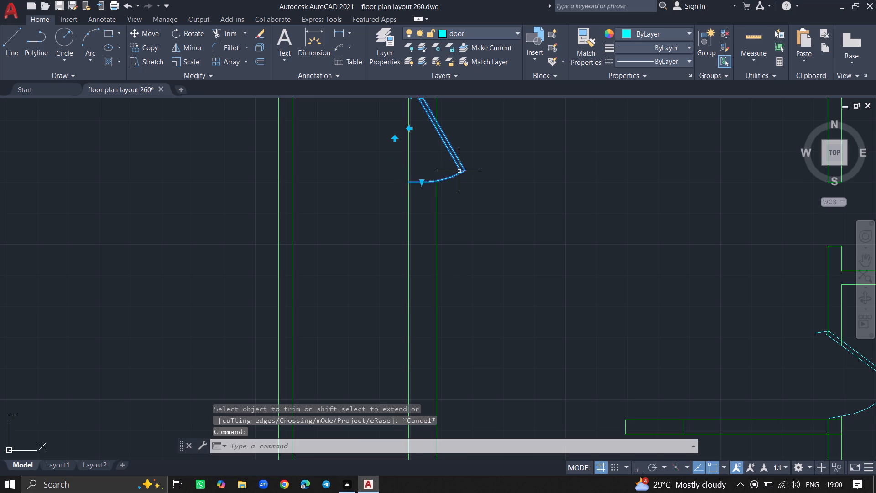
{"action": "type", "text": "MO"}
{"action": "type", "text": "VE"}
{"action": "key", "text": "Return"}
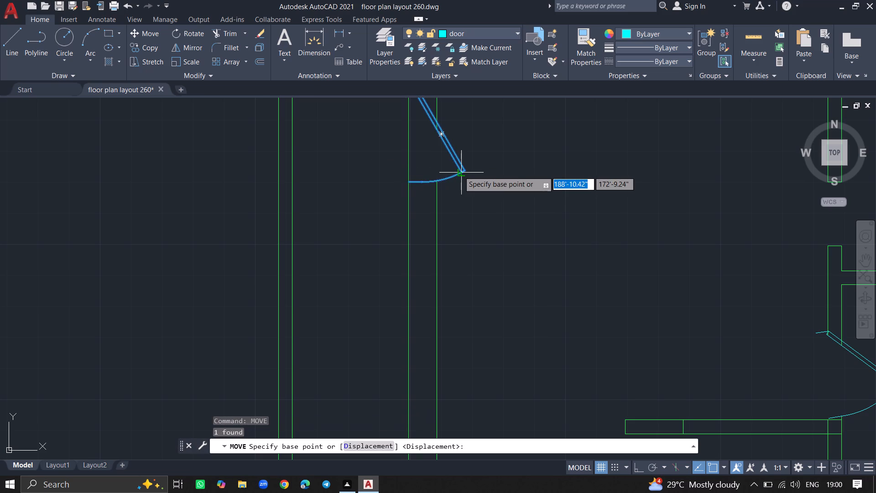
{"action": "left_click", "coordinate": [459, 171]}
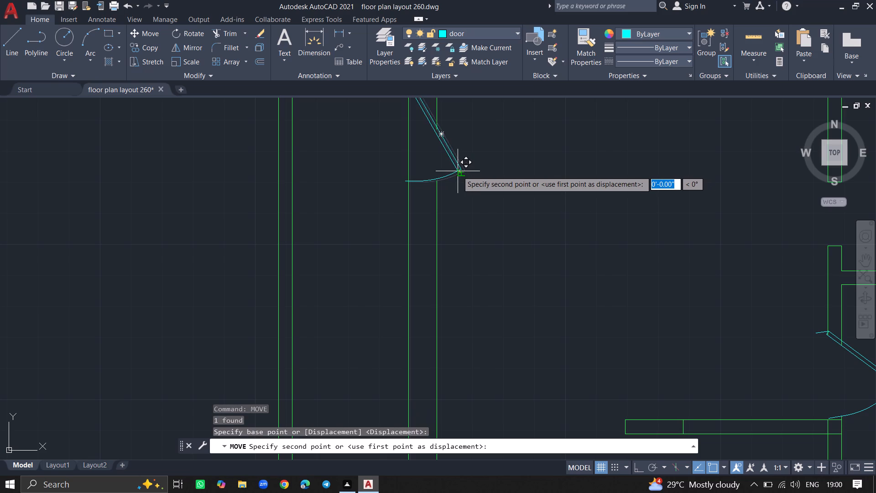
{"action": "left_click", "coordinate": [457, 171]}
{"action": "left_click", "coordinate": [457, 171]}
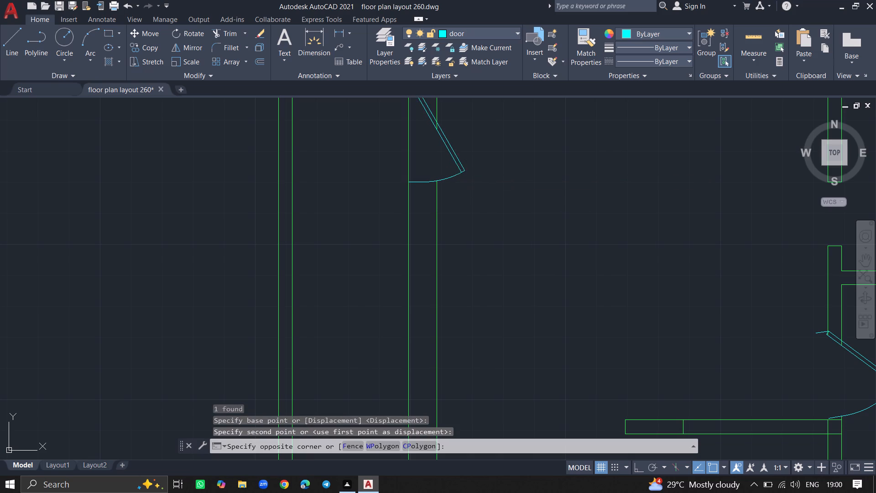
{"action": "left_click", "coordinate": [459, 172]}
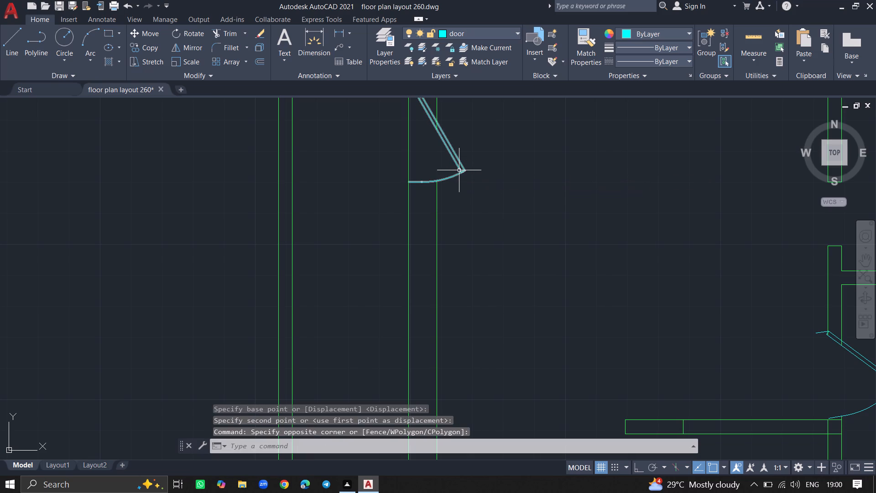
Move the left-wall door outward by about 3.6" at 176° so its lower jamb end crosses the outer wall line.
{"action": "left_click", "coordinate": [459, 169]}
{"action": "type", "text": "MO"}
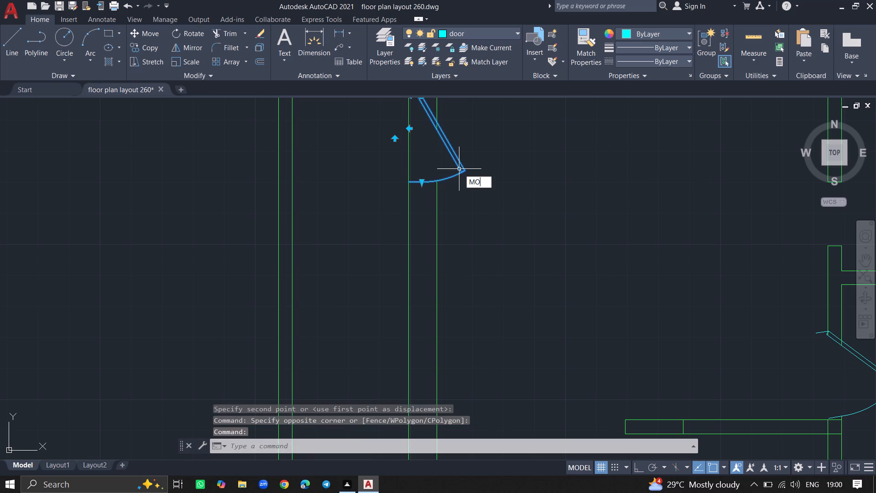
{"action": "type", "text": "VE"}
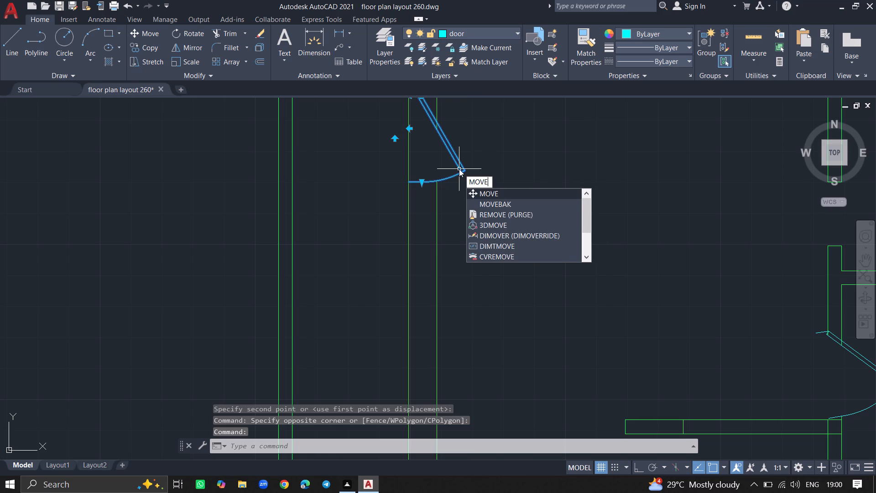
{"action": "key", "text": "Return"}
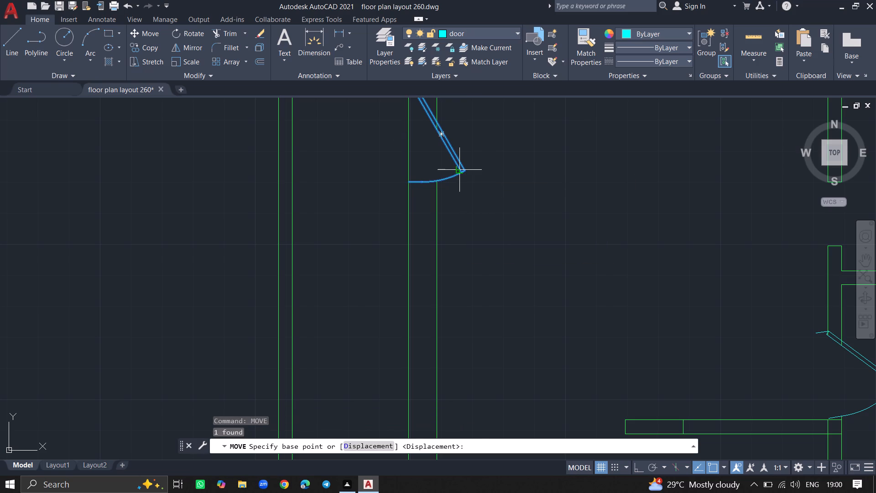
{"action": "left_click", "coordinate": [459, 169]}
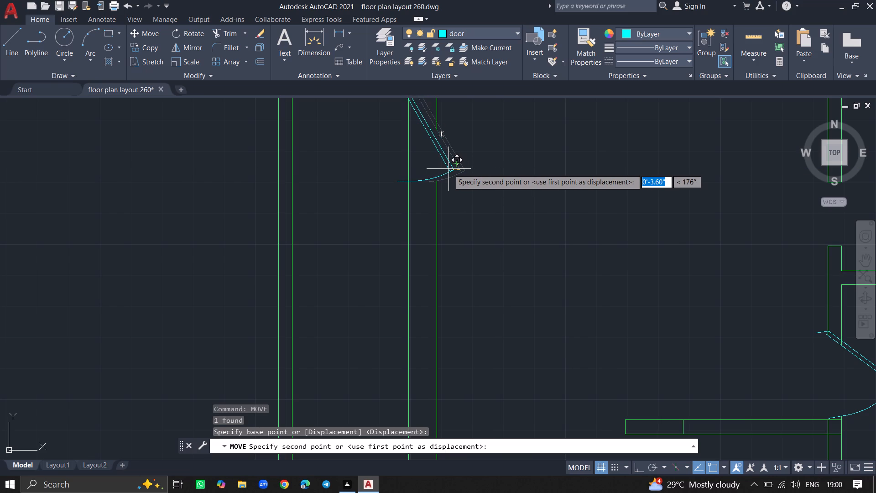
{"action": "left_click", "coordinate": [448, 169]}
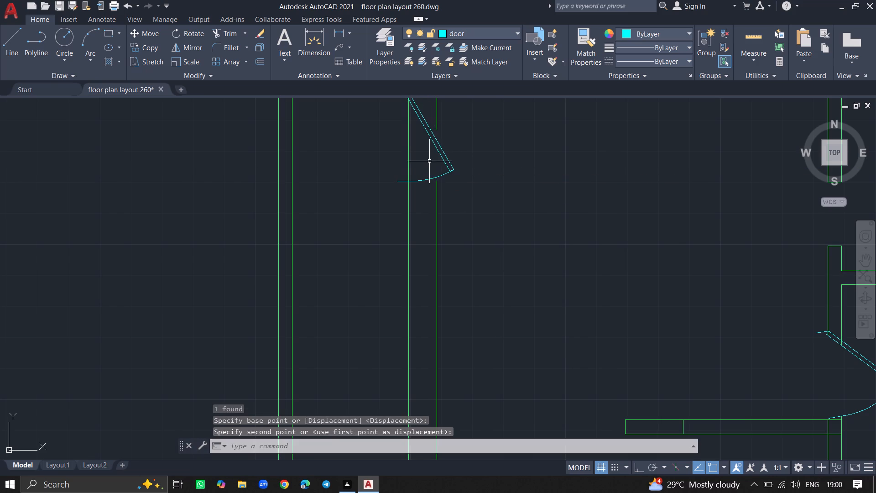
Move the left-wall door about 3.33" at 318° so both jamb ends cross the outer wall line.
{"action": "left_click", "coordinate": [448, 160]}
{"action": "type", "text": "MO"}
{"action": "type", "text": "VE"}
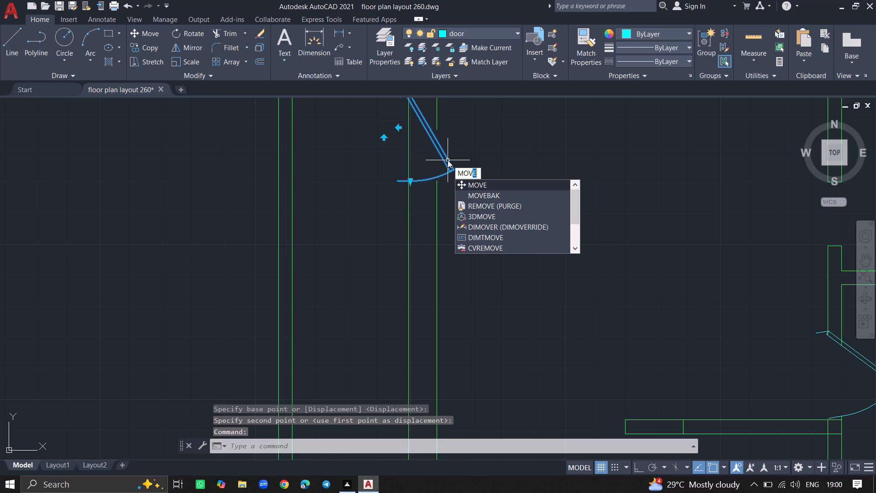
{"action": "key", "text": "Return"}
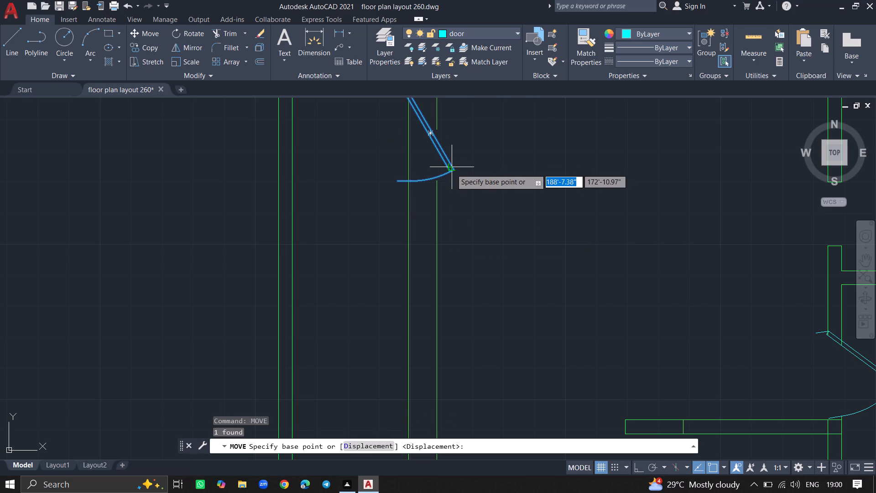
{"action": "left_click", "coordinate": [451, 168]}
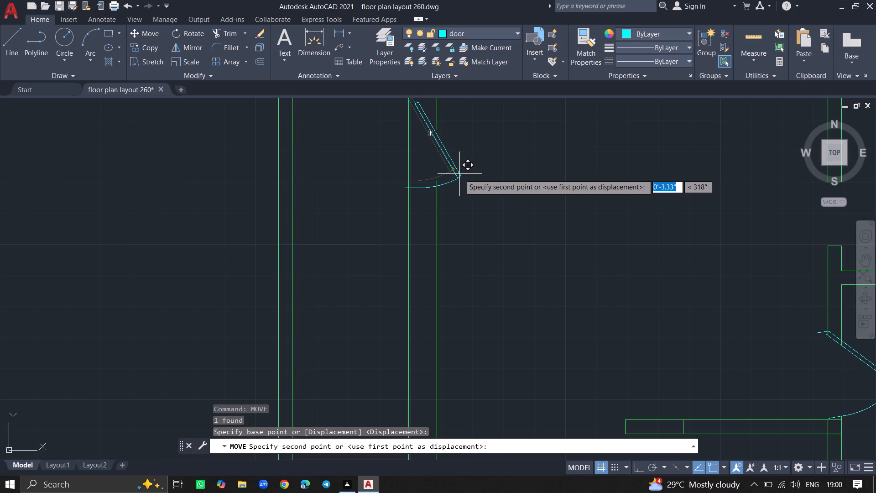
{"action": "left_click", "coordinate": [459, 174]}
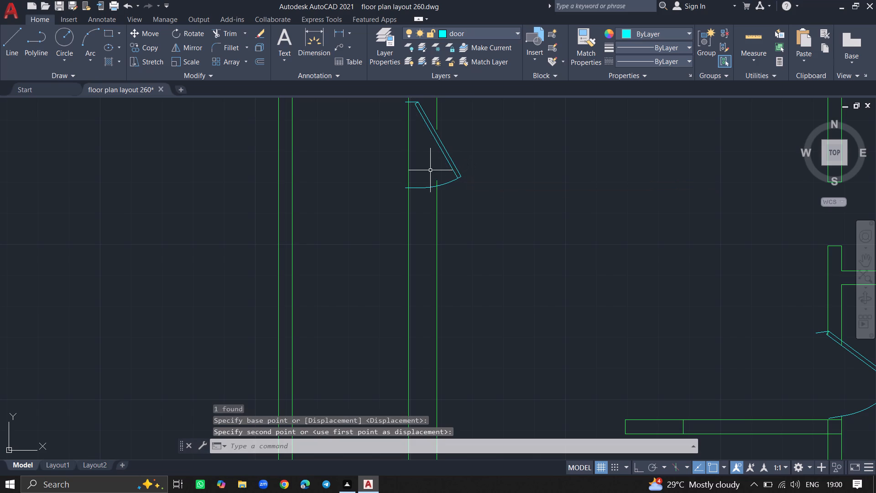
Trim the outer line of the large room's left wall between the moved door's jambs.
{"action": "type", "text": "TRIM"}
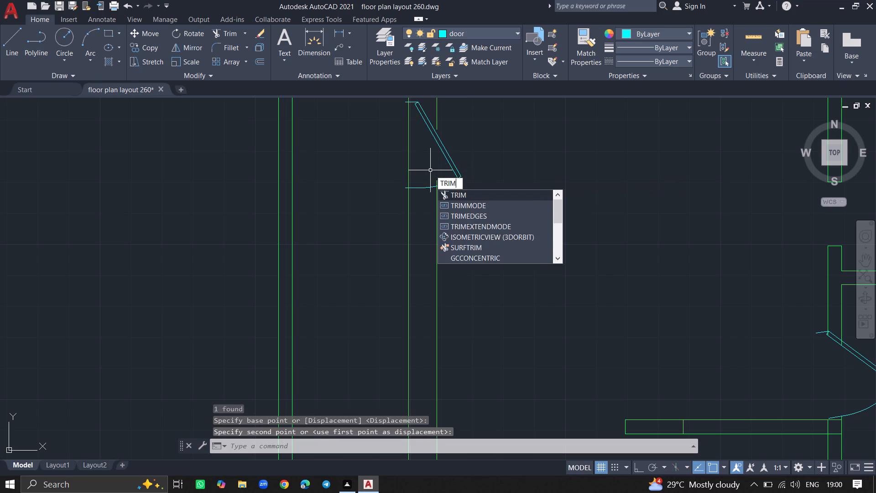
{"action": "key", "text": "Return"}
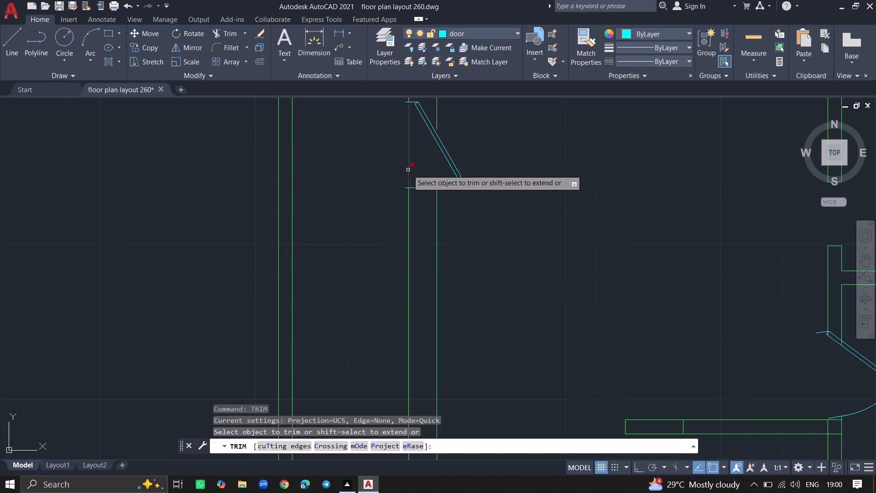
{"action": "left_click", "coordinate": [408, 170]}
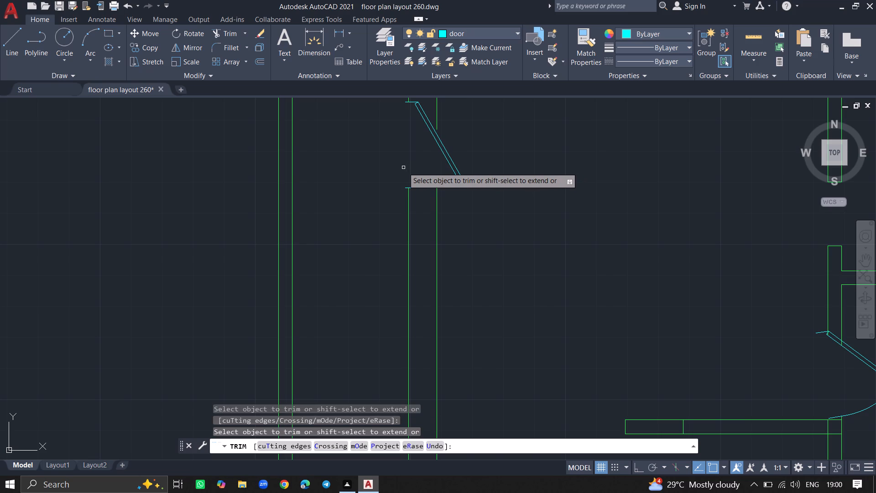
{"action": "key", "text": "Escape"}
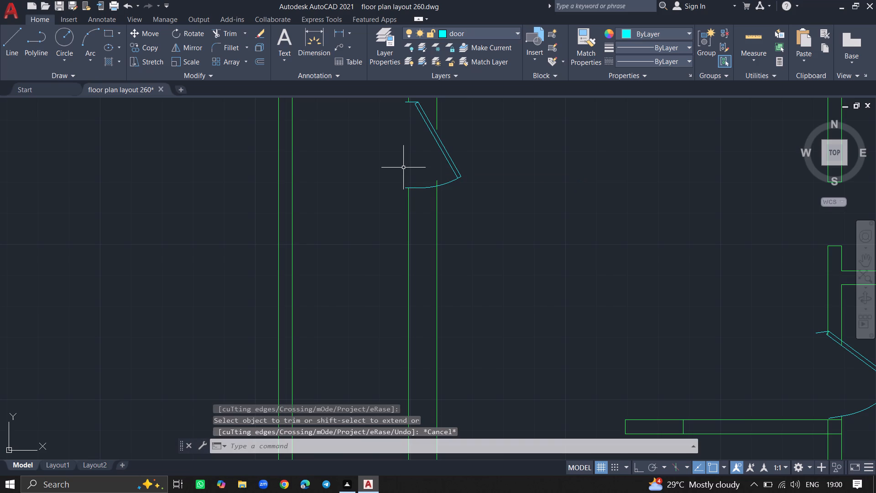
Extend the left wall's inner line above the opening down to the moved door's leaf.
{"action": "type", "text": "EX"}
{"action": "key", "text": "Return"}
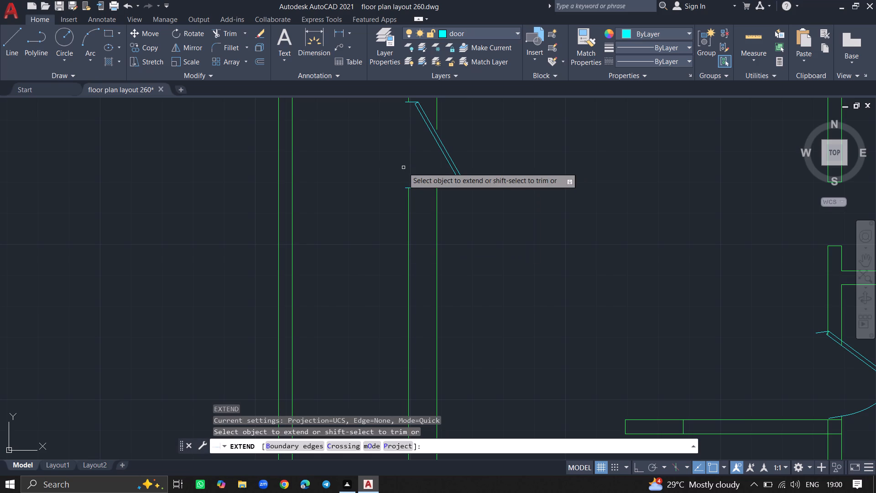
{"action": "left_click", "coordinate": [438, 124]}
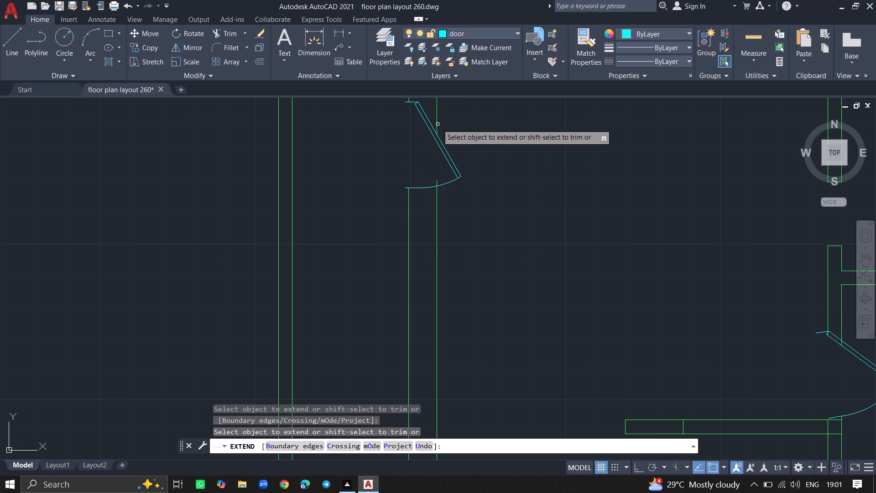
{"action": "key", "text": "Return"}
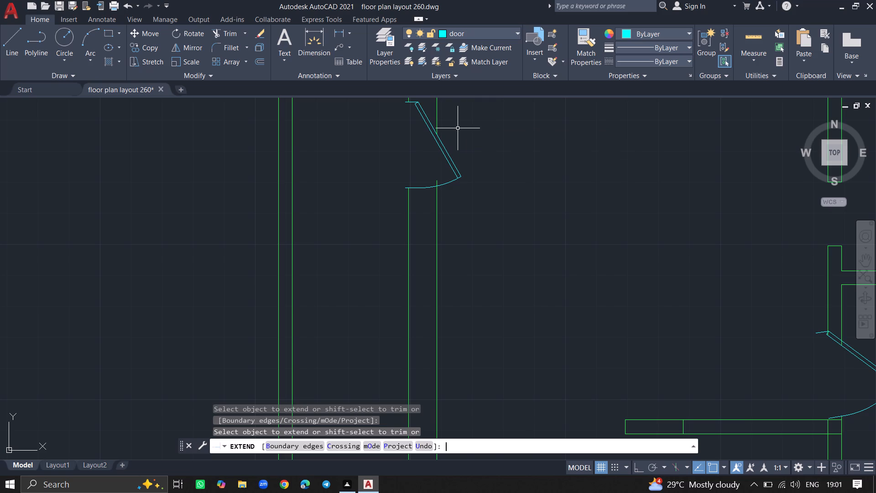
Trim the short end of the left wall's inner line that projects above the moved door's swing arc.
{"action": "type", "text": "TRIM"}
{"action": "key", "text": "Return"}
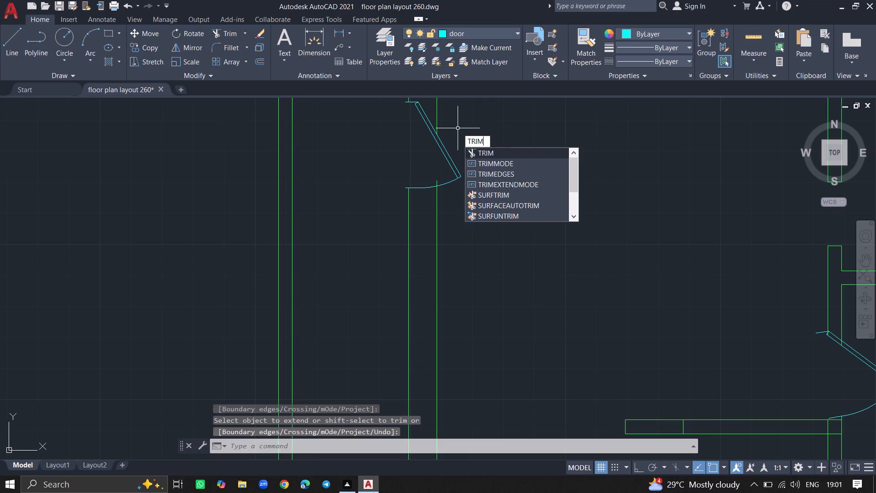
{"action": "left_click", "coordinate": [437, 182]}
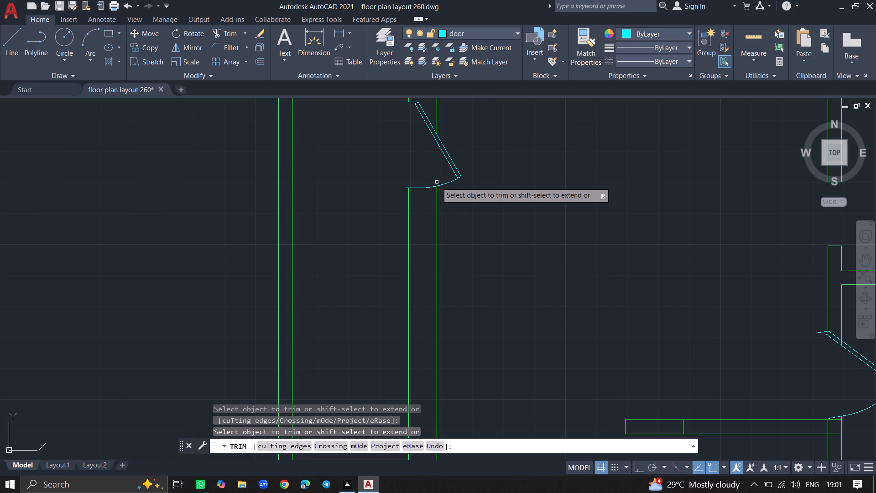
{"action": "key", "text": "Return"}
{"action": "scroll", "coordinate": [435, 179], "scroll_direction": "down", "scroll_amount": 8, "text": "ctrl"}
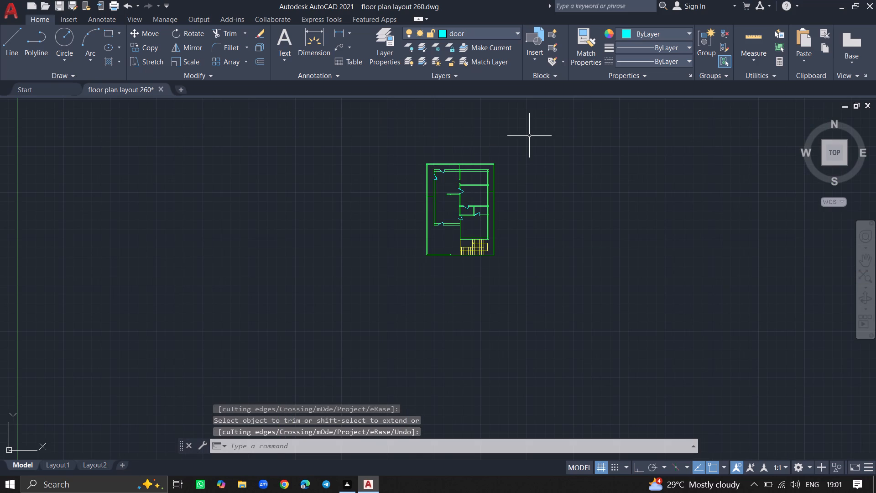
Save the floor plan drawing.
{"action": "key", "text": "ctrl+s"}
{"action": "key", "text": "ctrl+s"}
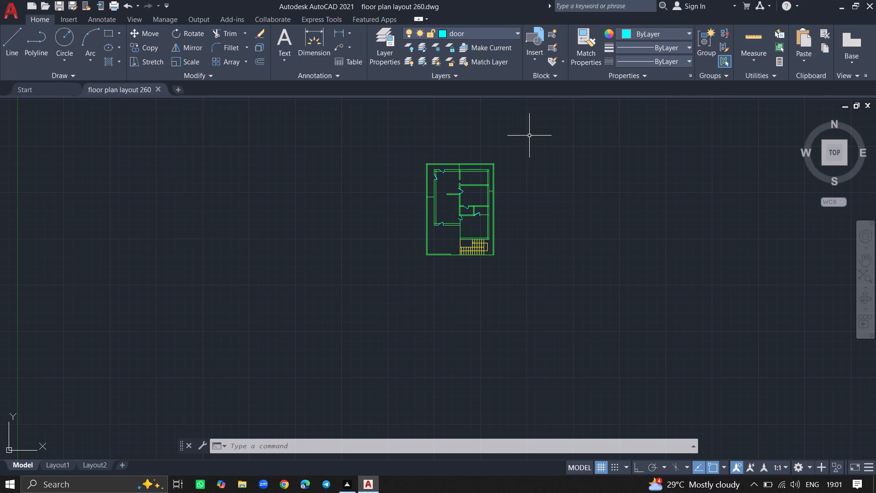
Display the architectural tool palette and make the windows layer current.
{"action": "key", "text": "ctrl+3"}
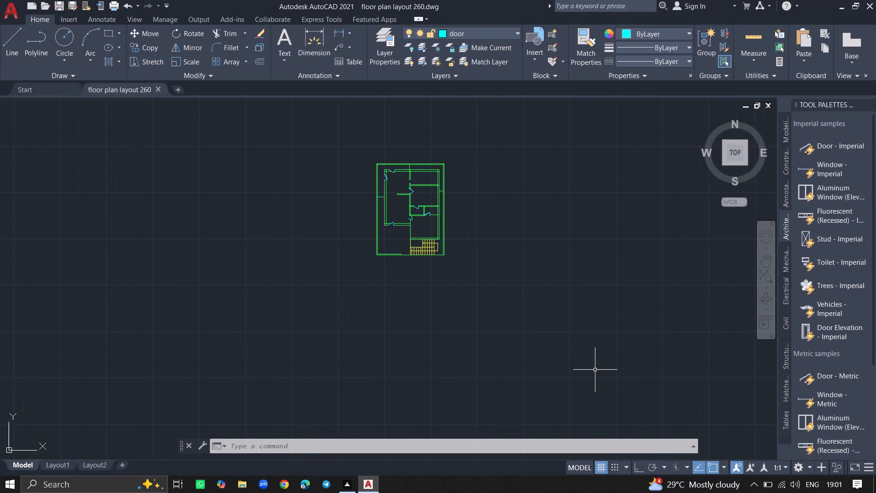
{"action": "left_click", "coordinate": [821, 158]}
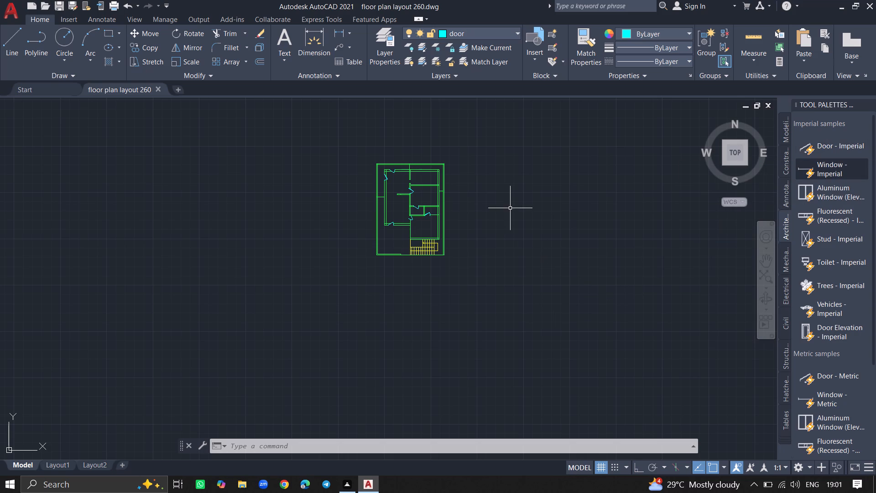
{"action": "double_click", "coordinate": [392, 58]}
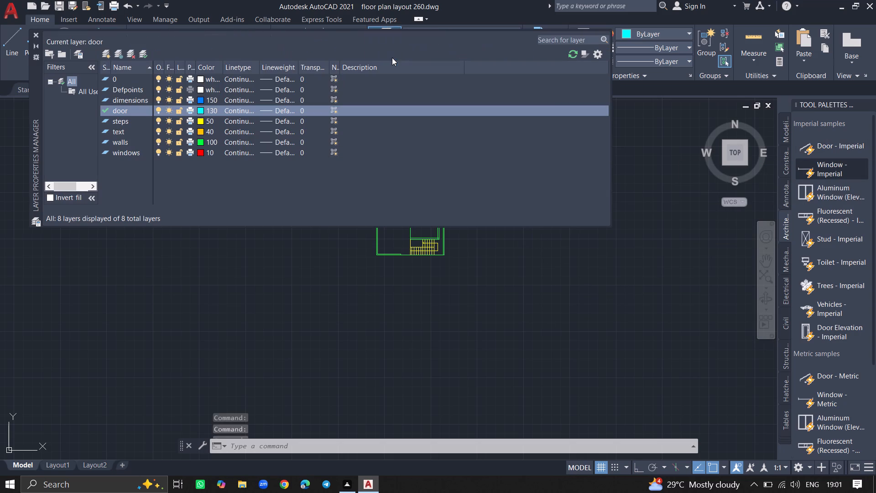
{"action": "triple_click", "coordinate": [132, 152]}
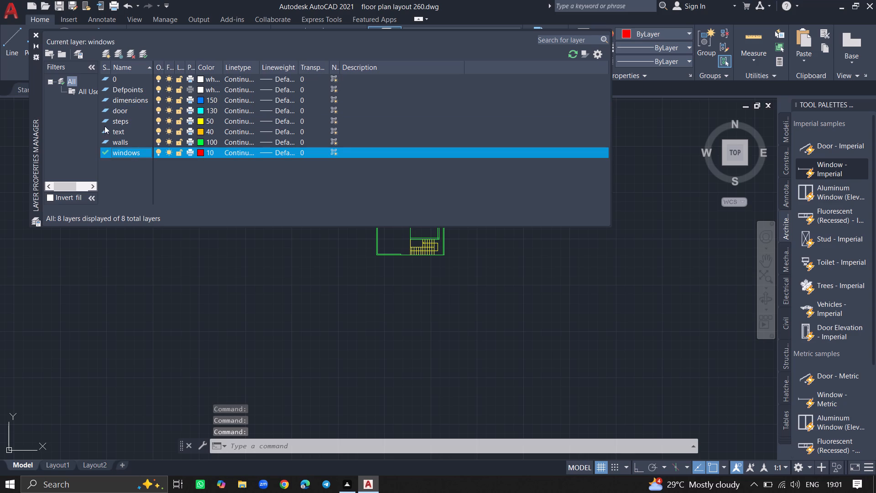
{"action": "left_click", "coordinate": [38, 32]}
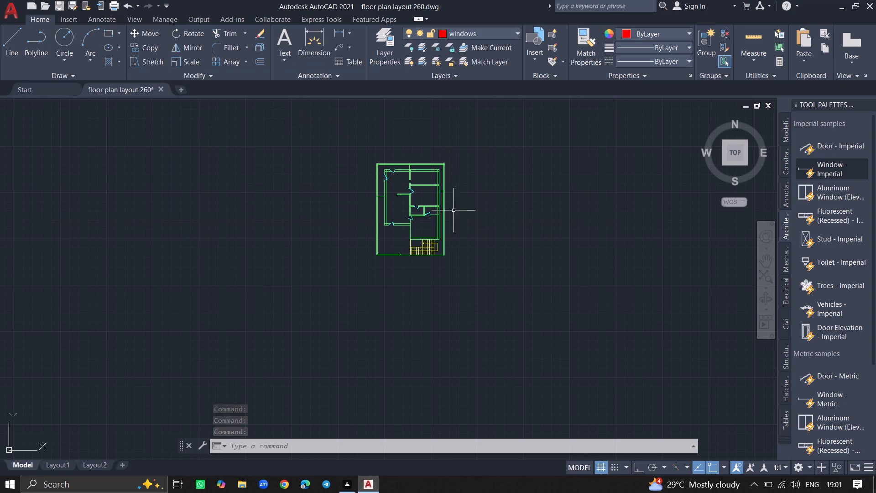
Insert the Imperial sample Window block in the empty area below the floor plan and put the tool palettes away.
{"action": "left_click", "coordinate": [810, 168]}
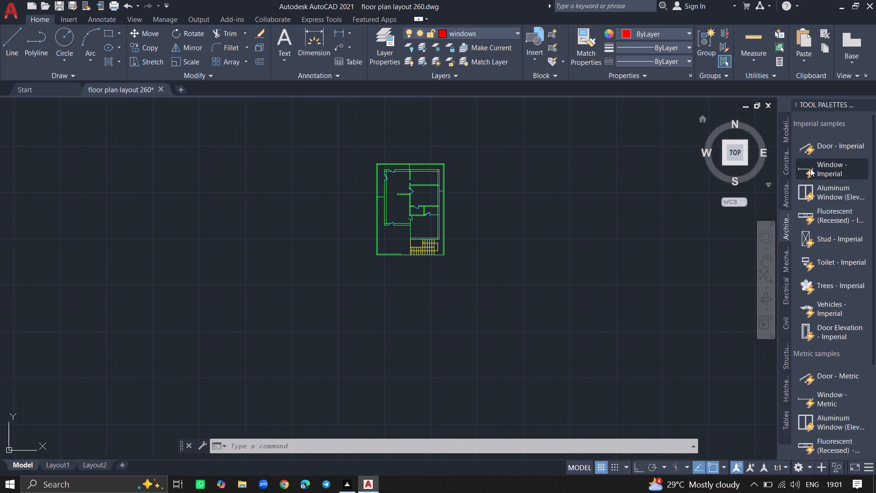
{"action": "left_click", "coordinate": [421, 318]}
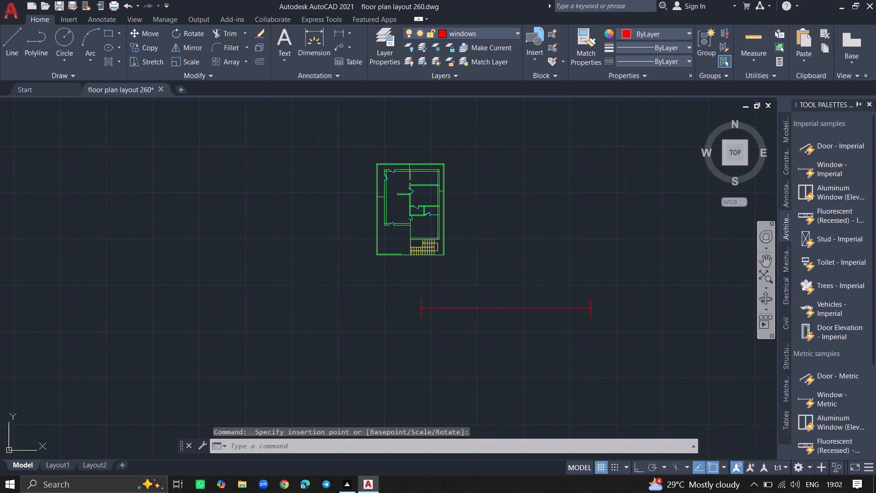
{"action": "left_click", "coordinate": [869, 101]}
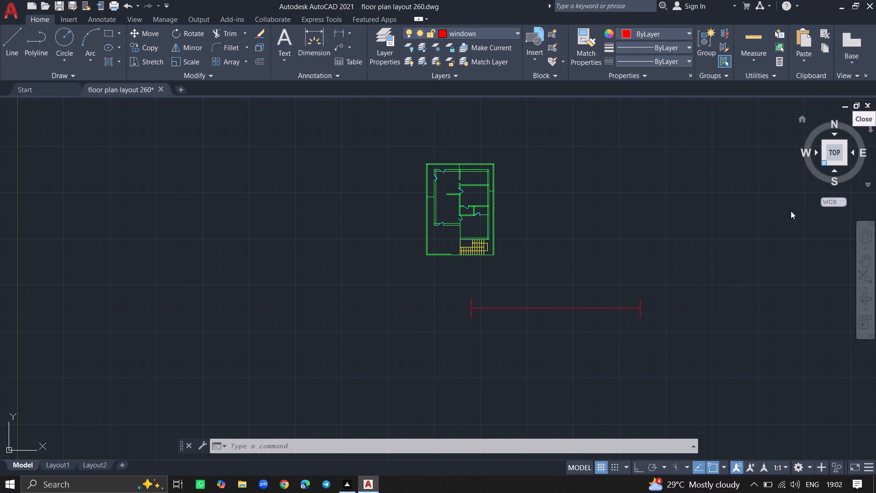
Scale the window block down to about a quarter of its size, using its far end's midpoint as base point.
{"action": "left_click", "coordinate": [640, 306]}
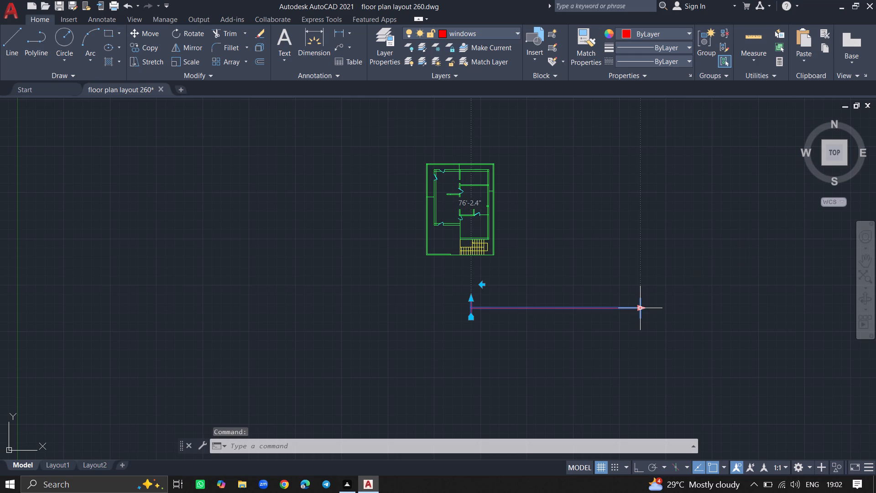
{"action": "type", "text": "SC"}
{"action": "key", "text": "Return"}
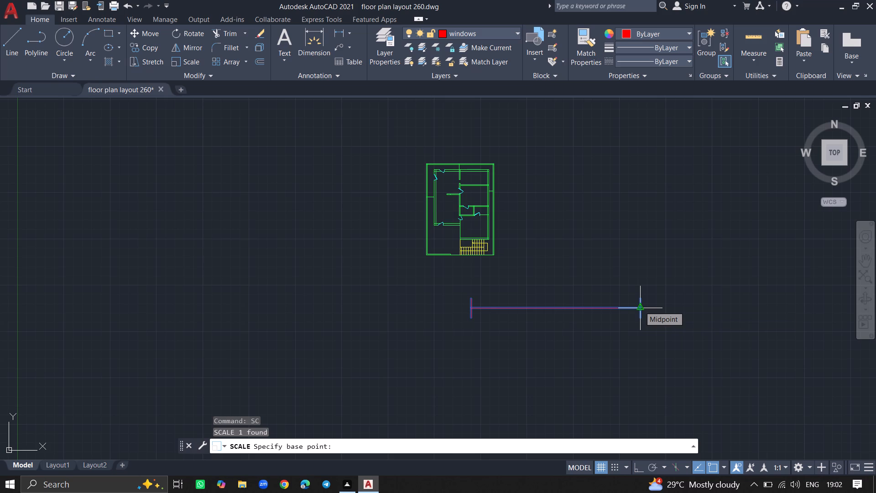
{"action": "left_click", "coordinate": [640, 306]}
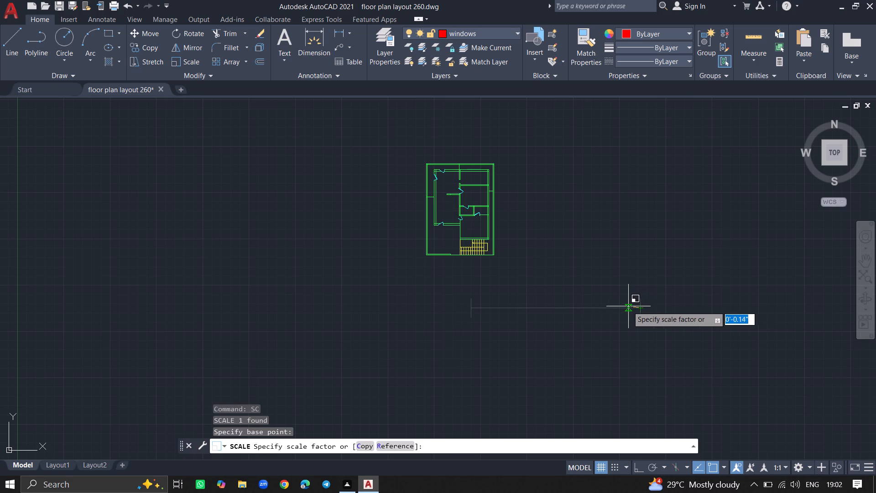
{"action": "left_click", "coordinate": [619, 309]}
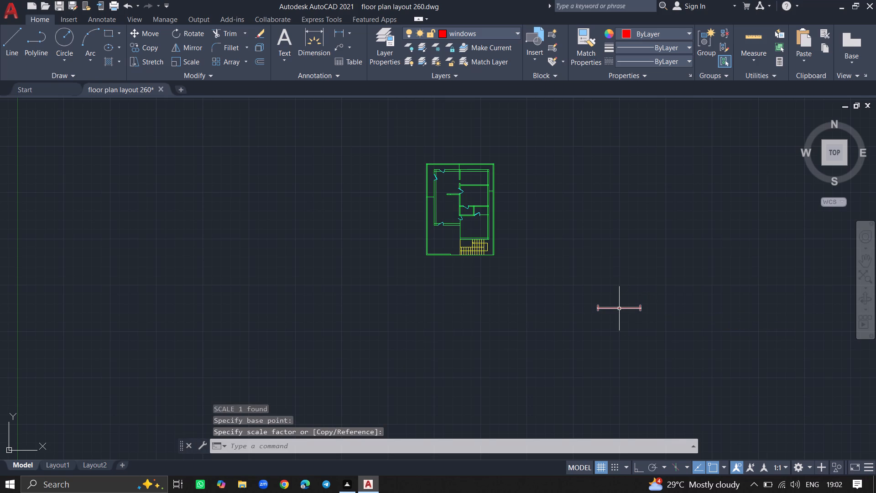
Rotate the window block 90° with Ortho on so it stands vertical.
{"action": "key", "text": "r"}
{"action": "left_click", "coordinate": [639, 342]}
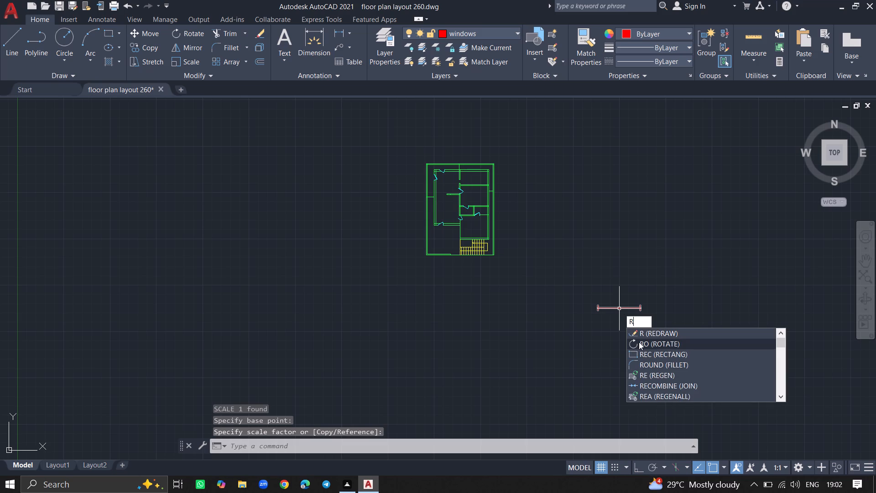
{"action": "left_click", "coordinate": [633, 309]}
{"action": "key", "text": "Return"}
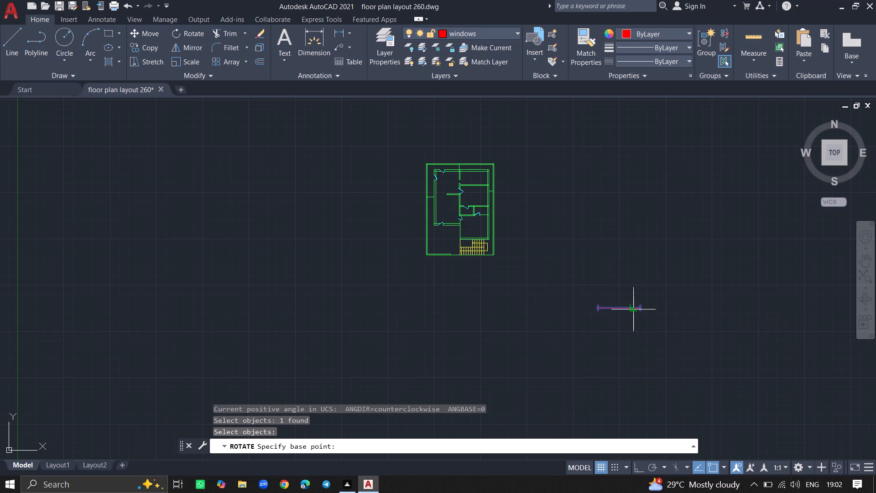
{"action": "left_click", "coordinate": [633, 309]}
{"action": "left_click", "coordinate": [633, 309]}
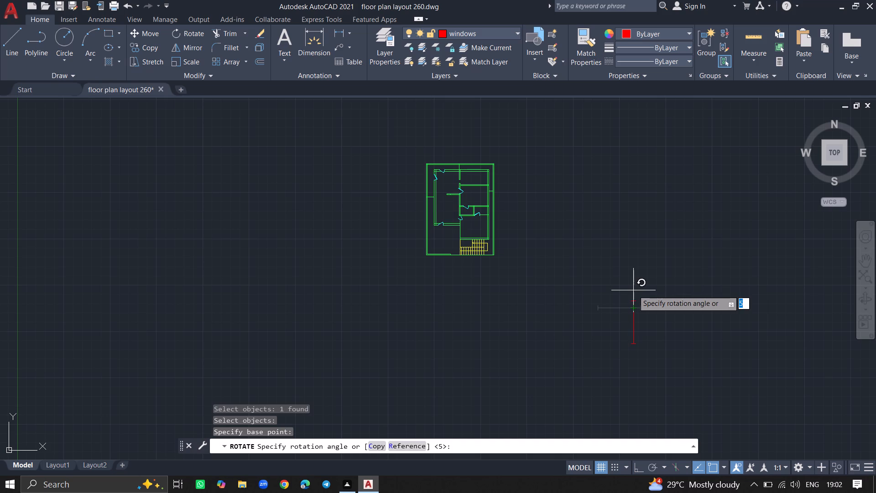
{"action": "key", "text": "F8"}
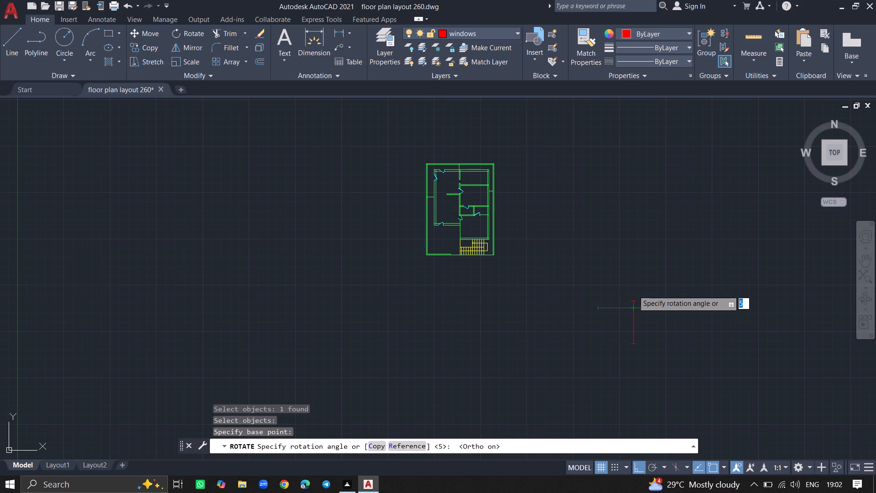
{"action": "left_click", "coordinate": [633, 290]}
Move the vertical window block freely, with Ortho off, to just outside the plan's right boundary wall.
{"action": "left_click", "coordinate": [634, 307]}
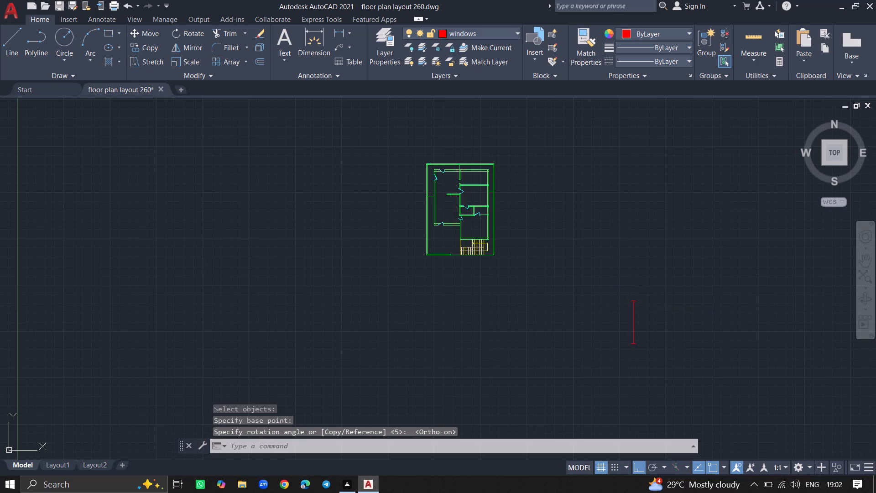
{"action": "type", "text": "MOVE"}
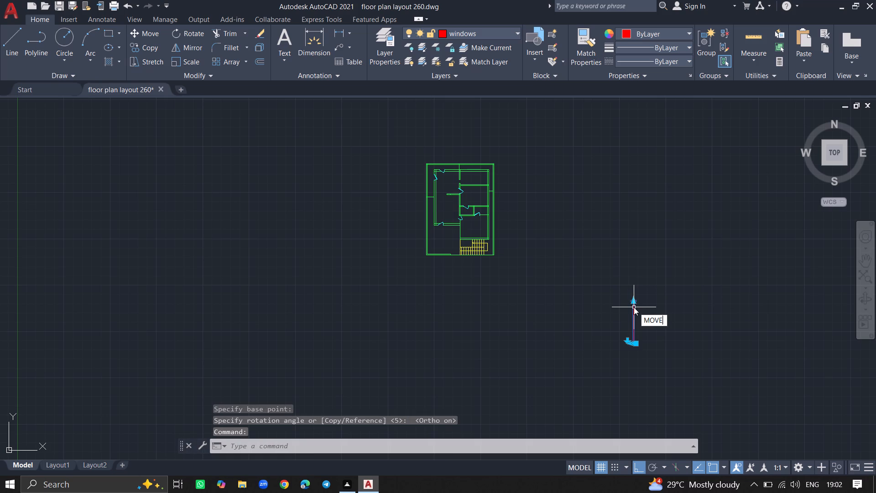
{"action": "key", "text": "Return"}
{"action": "left_click", "coordinate": [634, 307]}
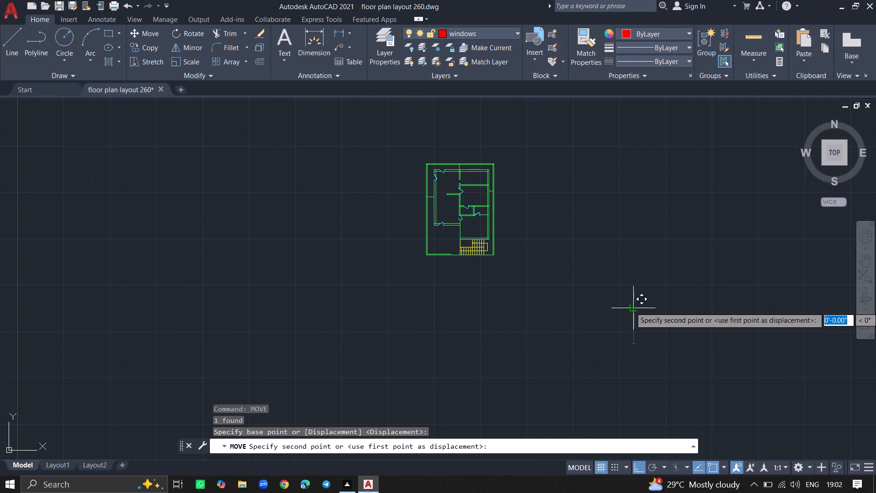
{"action": "key", "text": "F8"}
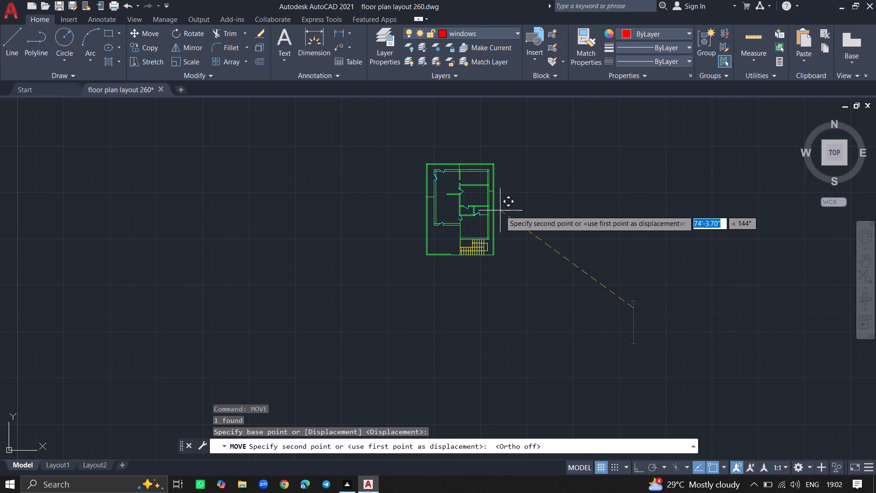
{"action": "scroll", "coordinate": [493, 210], "scroll_direction": "up", "scroll_amount": 4, "text": "ctrl"}
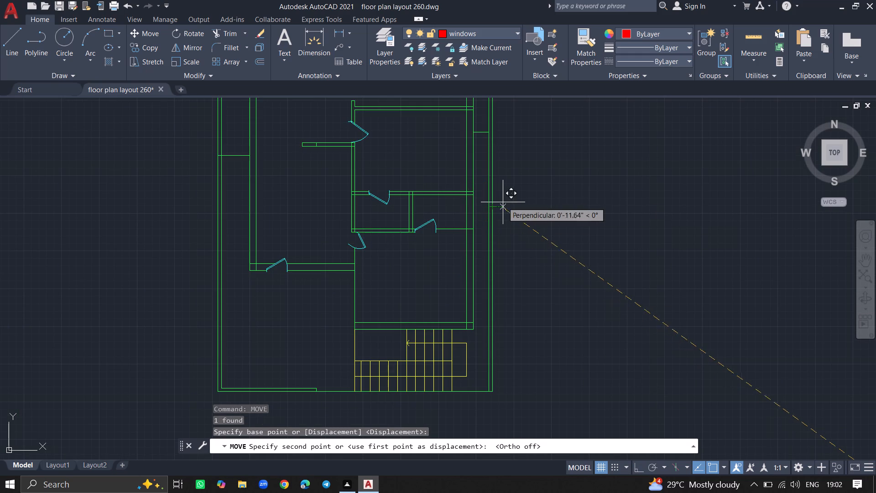
{"action": "left_click", "coordinate": [507, 201]}
{"action": "left_click", "coordinate": [507, 201]}
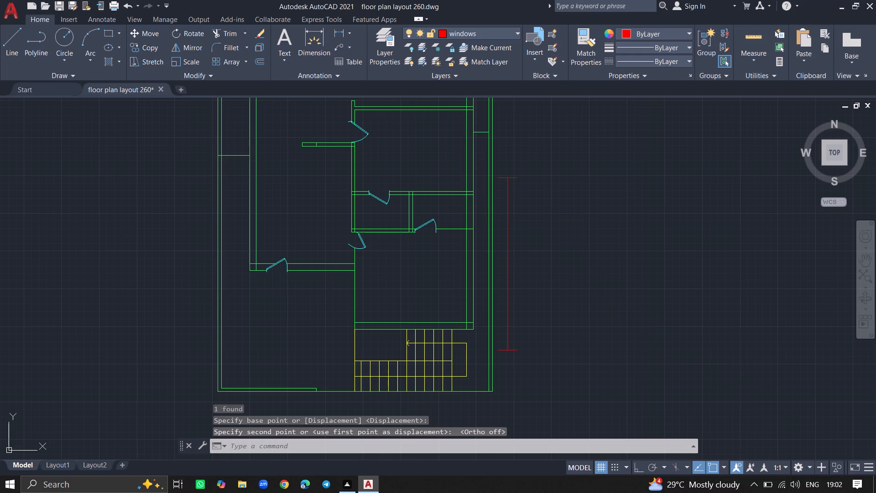
{"action": "key", "text": "m"}
{"action": "key", "text": "Escape"}
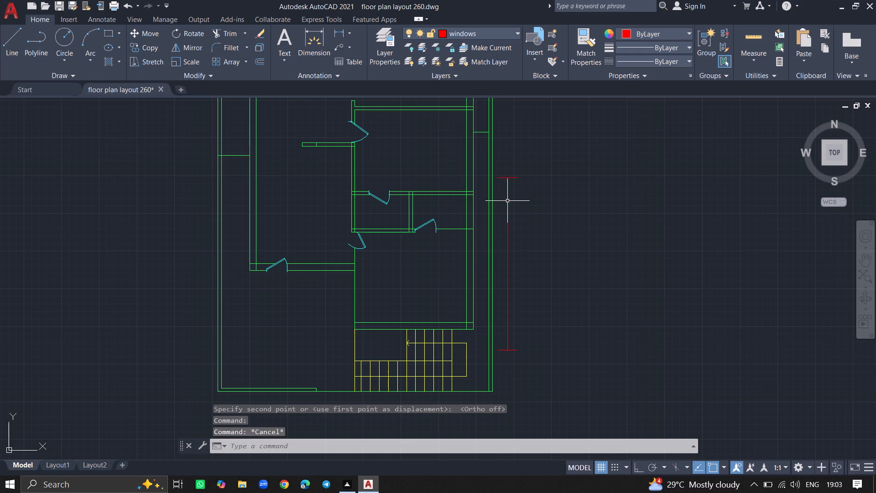
Scale the window block by a factor of about 0.18 from a base point on its upper part.
{"action": "type", "text": "SC"}
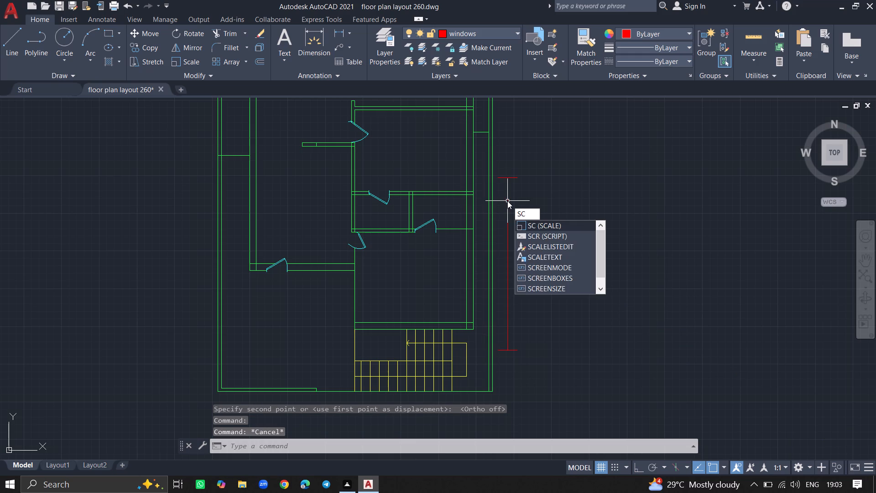
{"action": "key", "text": "Return"}
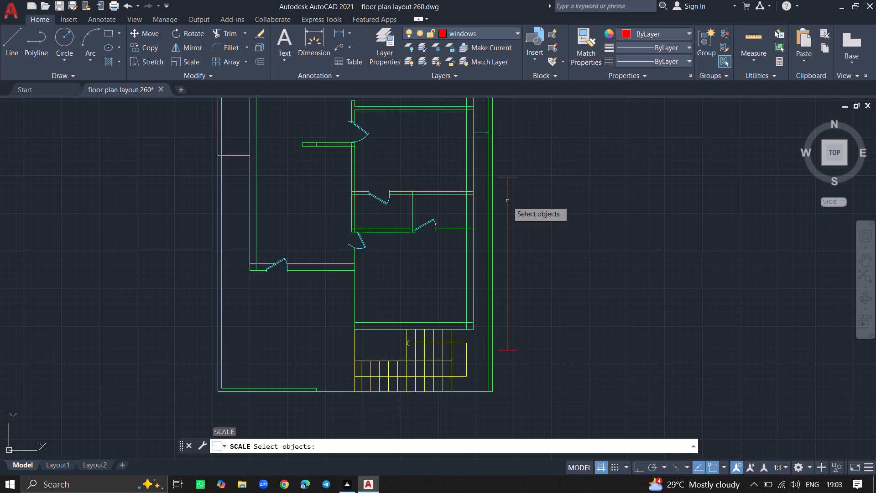
{"action": "left_click", "coordinate": [507, 201]}
{"action": "key", "text": "Return"}
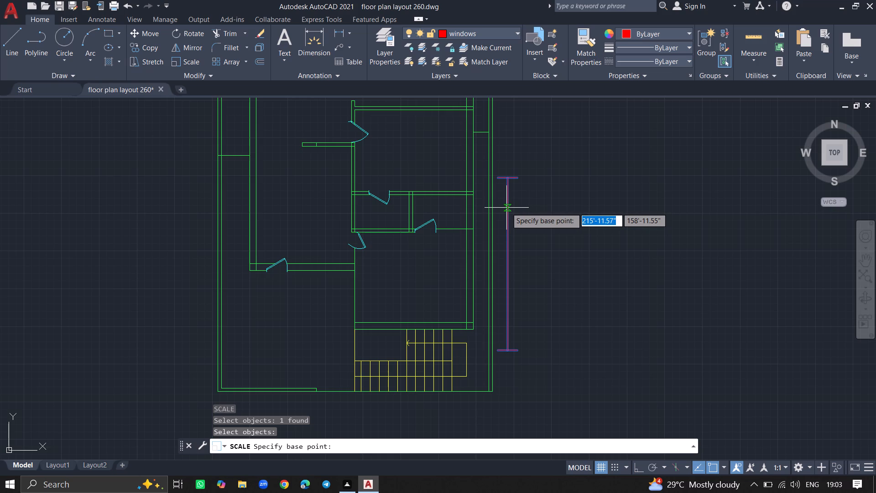
{"action": "left_click", "coordinate": [506, 208]}
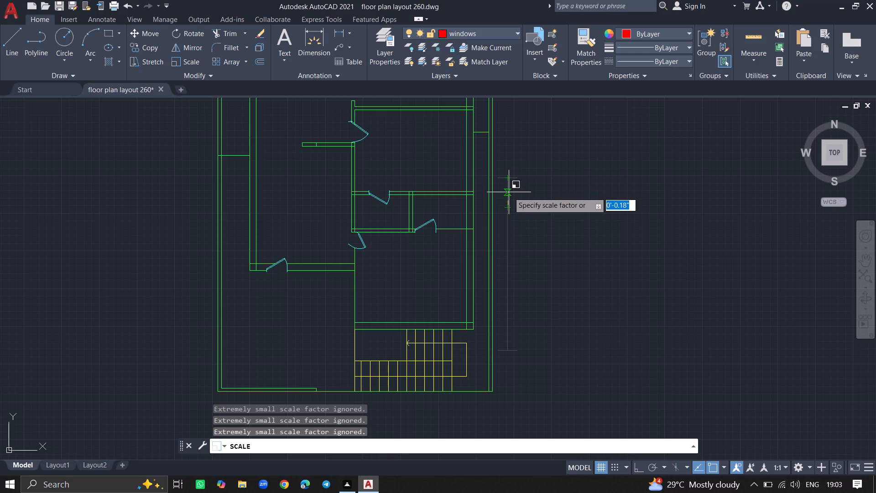
{"action": "left_click", "coordinate": [509, 192]}
Move the window block about 6'-9.84" at 232° between the two lines of the lower-right room's right wall.
{"action": "left_click", "coordinate": [508, 209]}
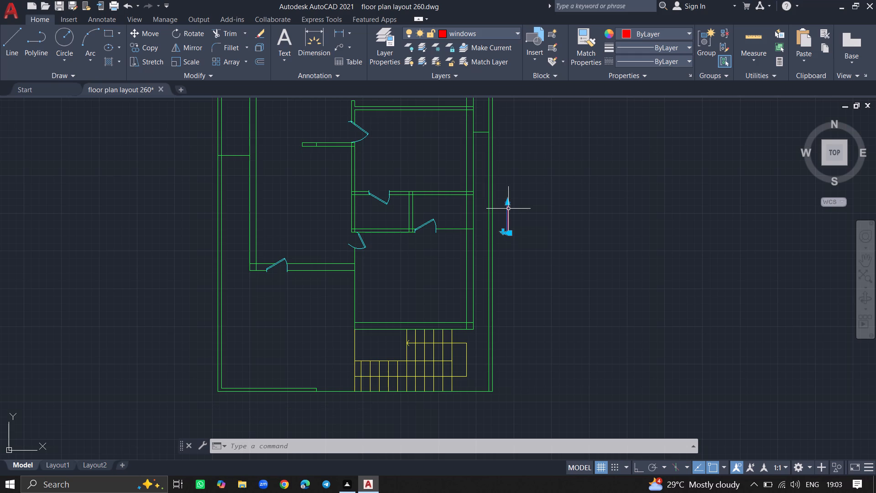
{"action": "type", "text": "MOVE"}
{"action": "key", "text": "Return"}
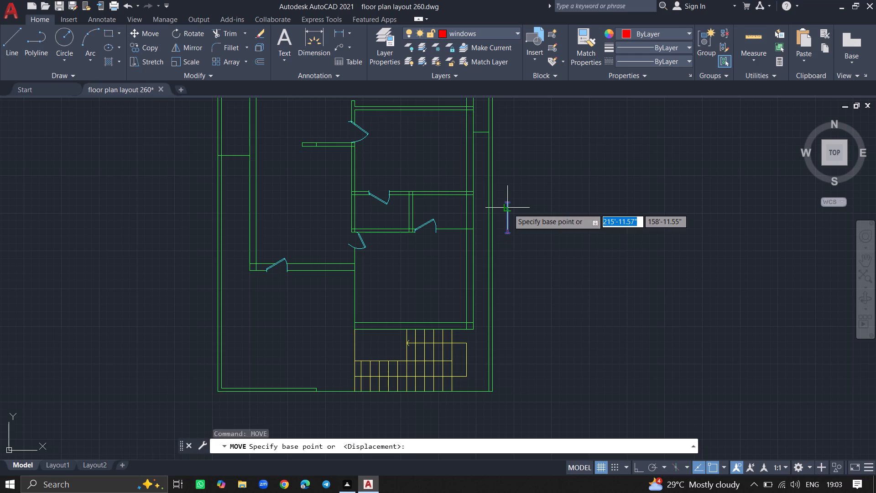
{"action": "left_click", "coordinate": [508, 209]}
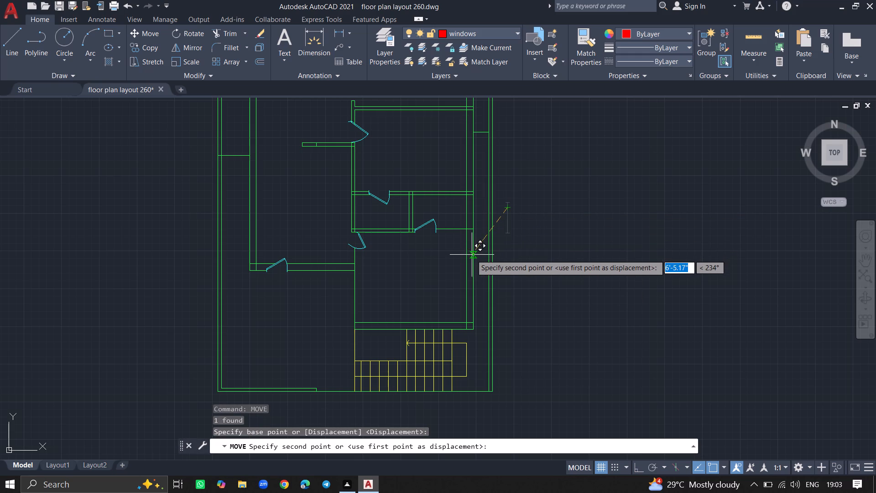
{"action": "scroll", "coordinate": [470, 256], "scroll_direction": "up", "scroll_amount": 2, "text": "ctrl"}
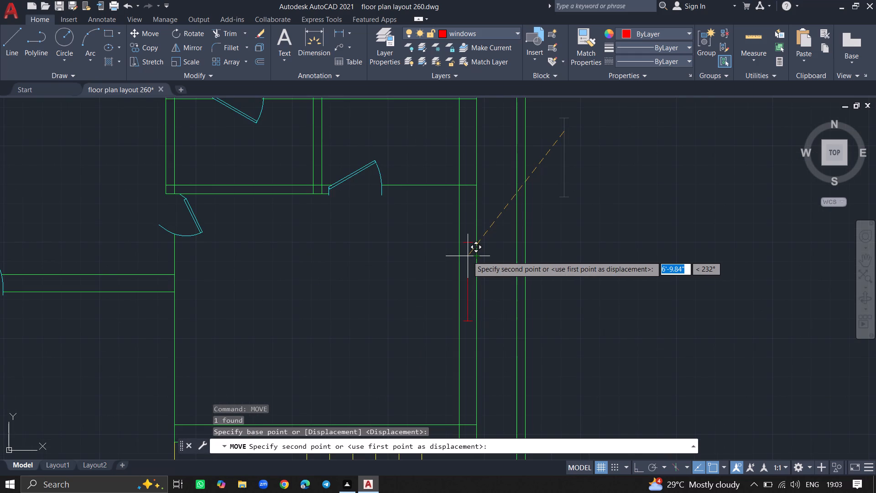
{"action": "left_click", "coordinate": [468, 256]}
{"action": "left_click", "coordinate": [468, 256]}
{"action": "type", "text": "MO"}
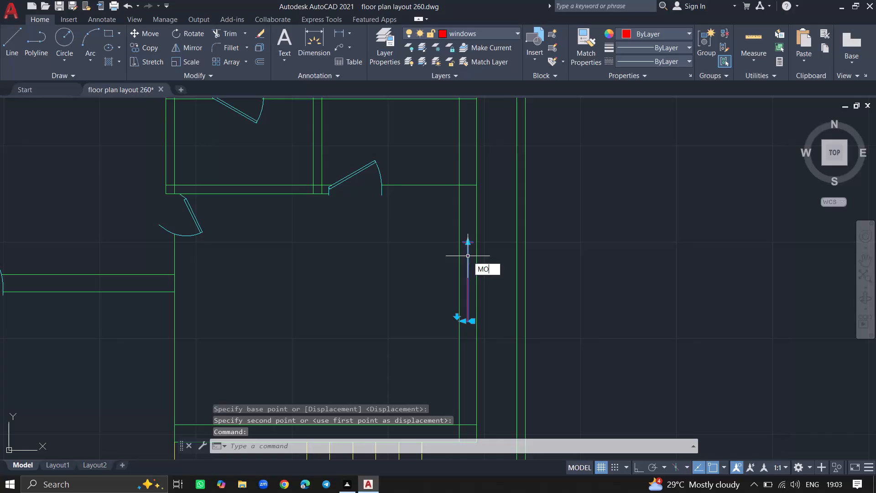
{"action": "key", "text": "Escape"}
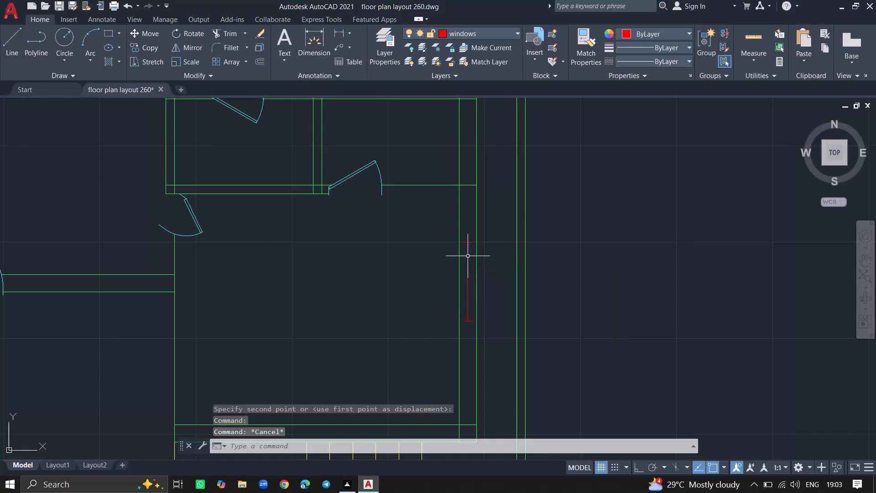
Copy the window block about 6'-0.5" straight up into the right wall of the small room directly above.
{"action": "type", "text": "COPY"}
{"action": "key", "text": "Return"}
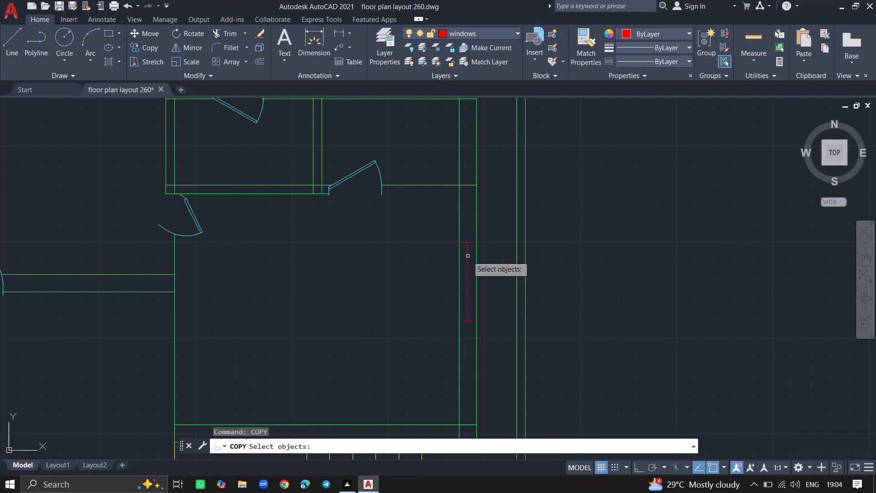
{"action": "left_click", "coordinate": [468, 256]}
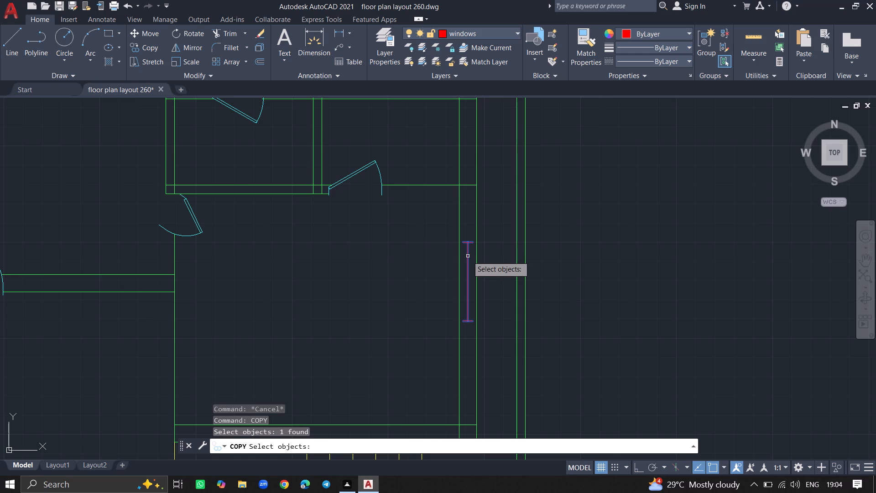
{"action": "key", "text": "Return"}
{"action": "left_click", "coordinate": [468, 256]}
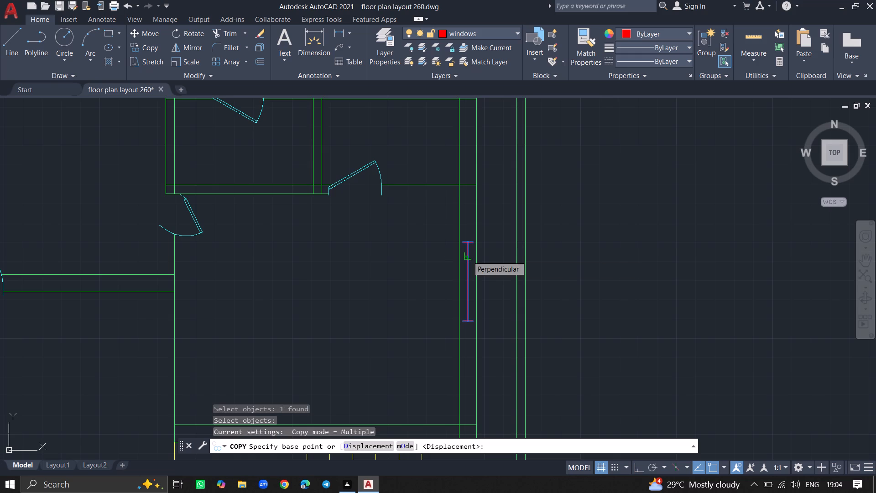
{"action": "left_click", "coordinate": [468, 256]}
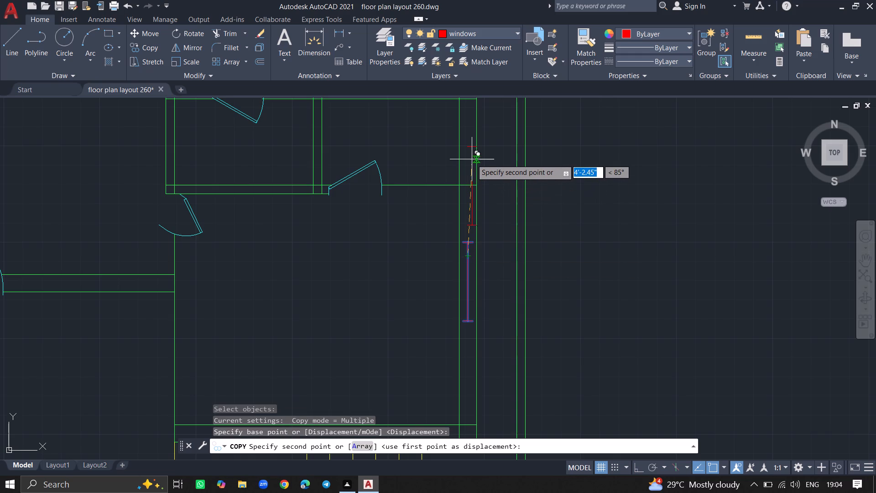
{"action": "scroll", "coordinate": [472, 150], "scroll_direction": "down", "scroll_amount": 3, "text": "ctrl"}
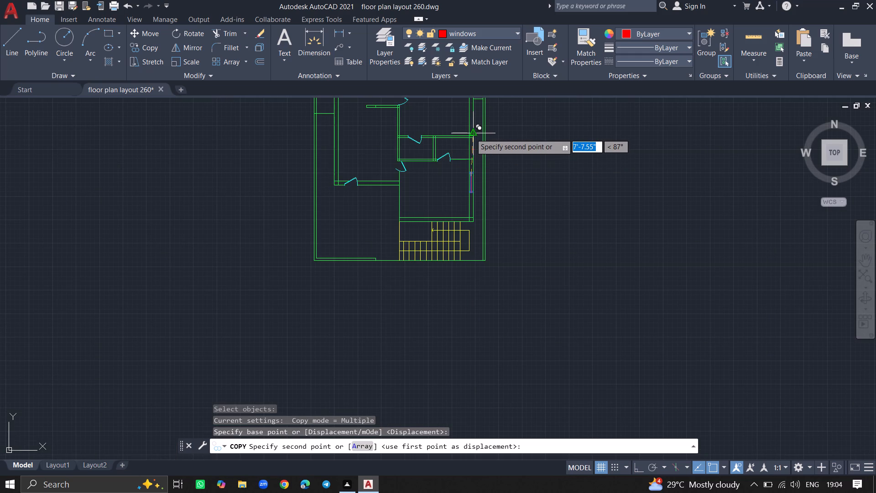
{"action": "scroll", "coordinate": [471, 134], "scroll_direction": "up", "scroll_amount": 6, "text": "ctrl"}
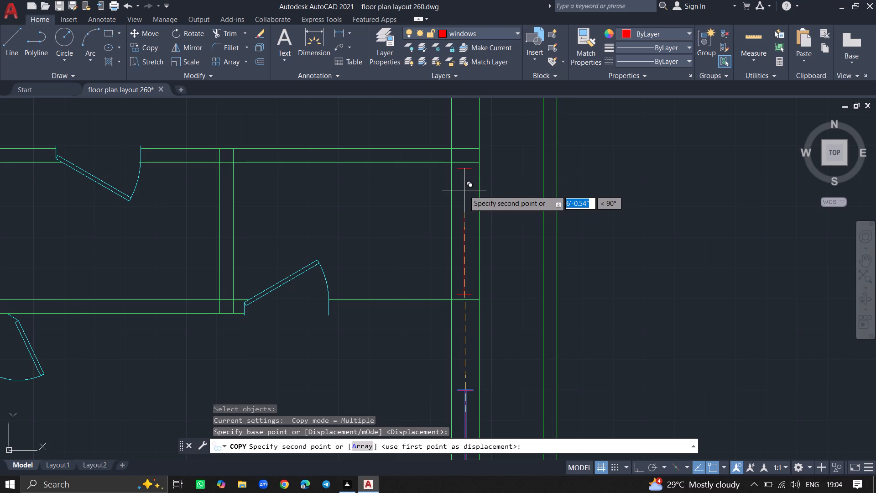
{"action": "left_click", "coordinate": [465, 190]}
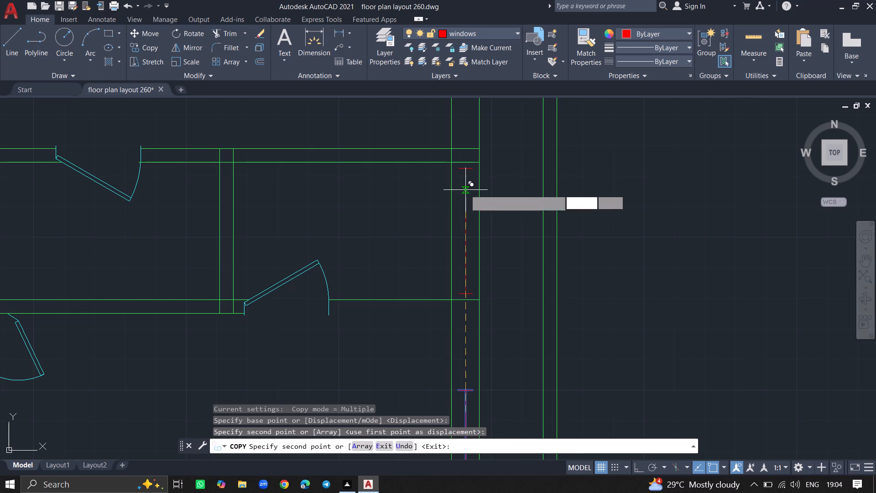
Place a second window copy about 12'-11" straight above the original, in the right wall of the room above the small one.
{"action": "scroll", "coordinate": [471, 159], "scroll_direction": "down", "scroll_amount": 2, "text": "ctrl"}
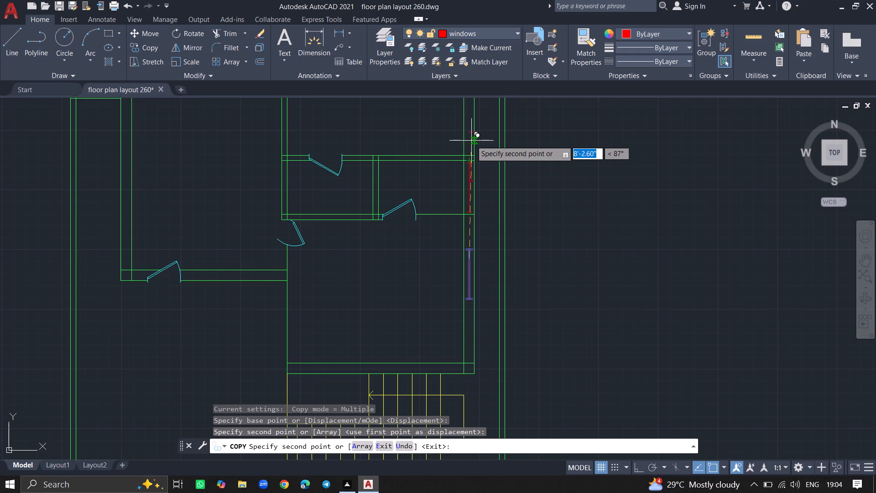
{"action": "scroll", "coordinate": [471, 121], "scroll_direction": "down", "scroll_amount": 3, "text": "ctrl"}
{"action": "scroll", "coordinate": [469, 115], "scroll_direction": "up", "scroll_amount": 5, "text": "ctrl"}
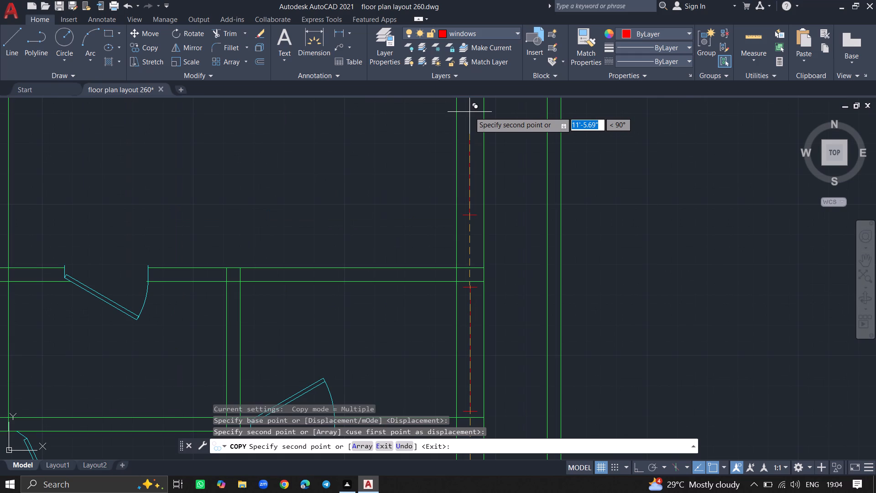
{"action": "scroll", "coordinate": [469, 112], "scroll_direction": "down", "scroll_amount": 2, "text": "ctrl"}
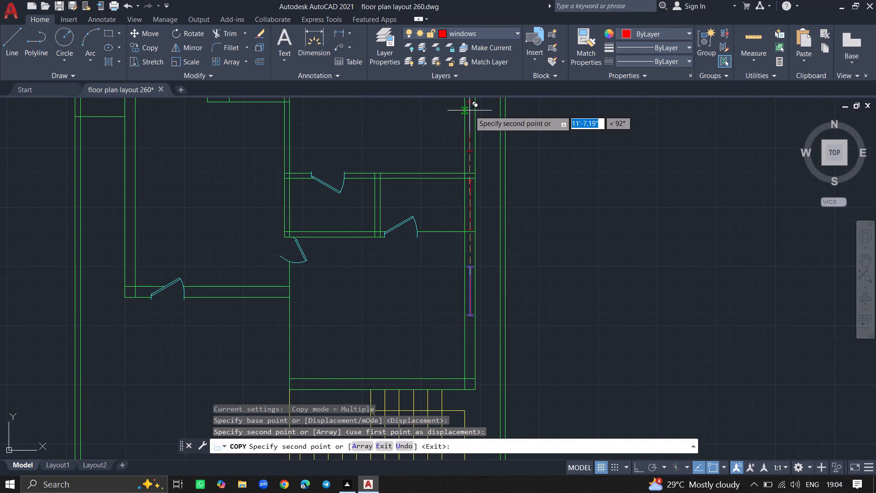
{"action": "scroll", "coordinate": [469, 110], "scroll_direction": "down", "scroll_amount": 3, "text": "ctrl"}
{"action": "scroll", "coordinate": [469, 106], "scroll_direction": "up", "scroll_amount": 2, "text": "ctrl"}
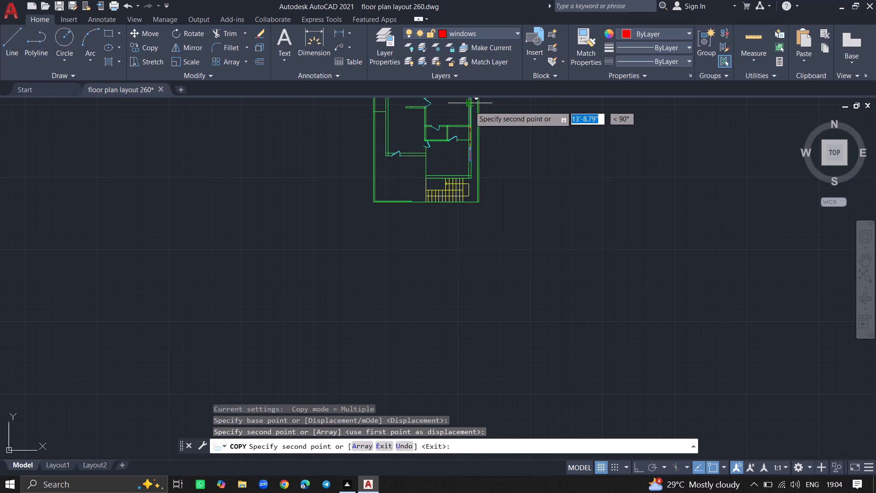
{"action": "scroll", "coordinate": [469, 106], "scroll_direction": "up", "scroll_amount": 4, "text": "ctrl"}
{"action": "left_click", "coordinate": [465, 107]}
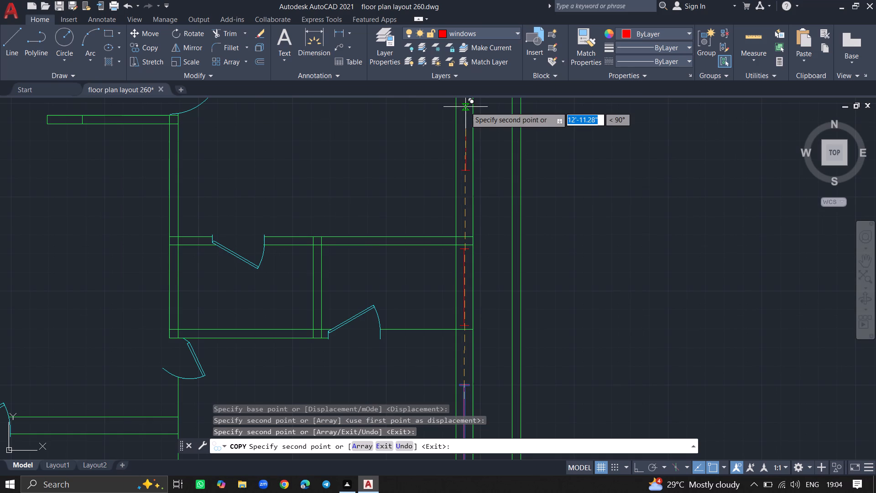
{"action": "key", "text": "Return"}
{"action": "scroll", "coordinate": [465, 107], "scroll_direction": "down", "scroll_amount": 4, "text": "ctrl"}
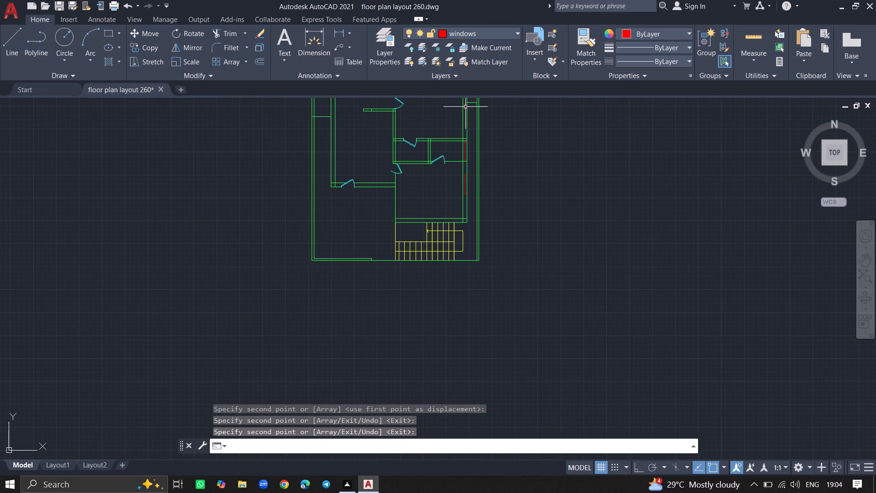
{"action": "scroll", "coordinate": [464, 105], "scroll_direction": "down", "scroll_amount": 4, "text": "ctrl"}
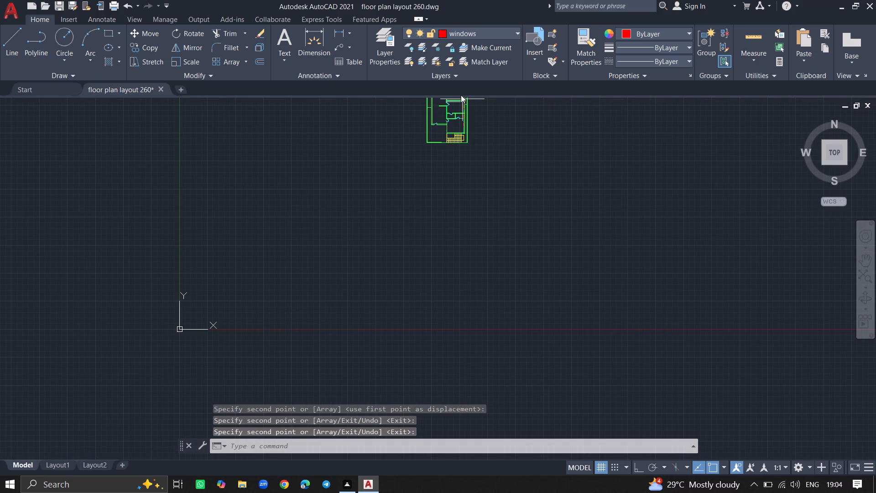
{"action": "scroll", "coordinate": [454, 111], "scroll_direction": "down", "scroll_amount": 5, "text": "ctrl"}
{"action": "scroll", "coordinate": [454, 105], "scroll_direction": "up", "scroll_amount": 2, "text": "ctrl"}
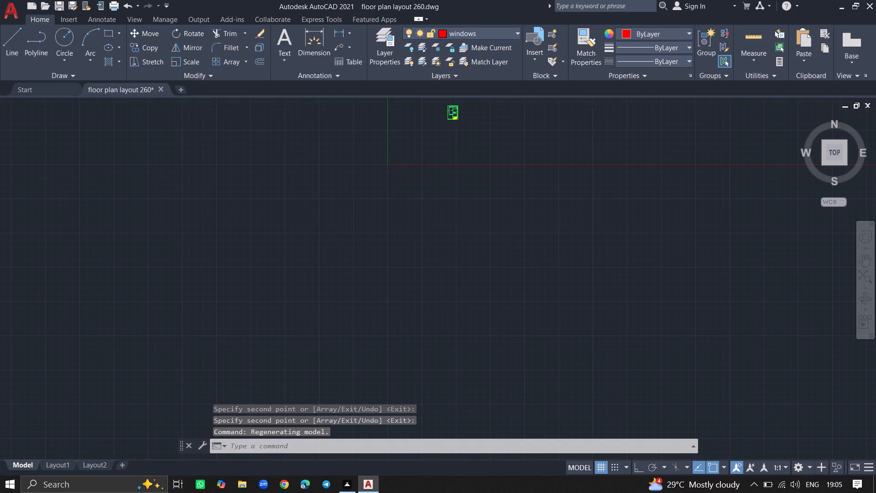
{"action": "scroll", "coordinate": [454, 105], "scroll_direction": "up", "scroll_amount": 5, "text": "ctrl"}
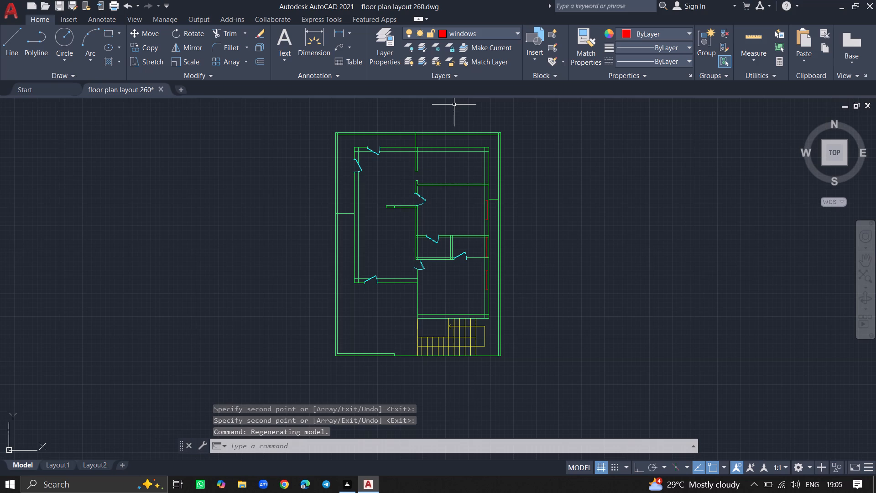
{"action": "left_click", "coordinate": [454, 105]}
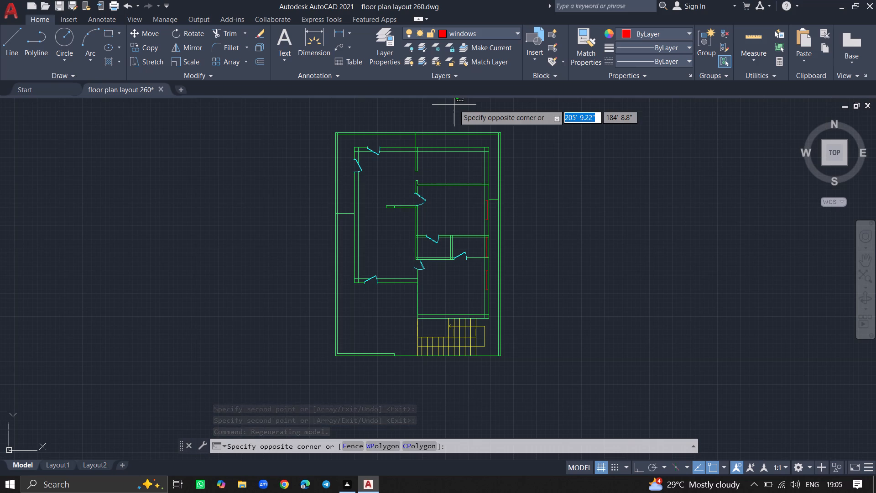
Copy the window from the right wall of the room above the small one about 24'-1" at 187° into the large left room's left wall.
{"action": "left_click", "coordinate": [454, 105]}
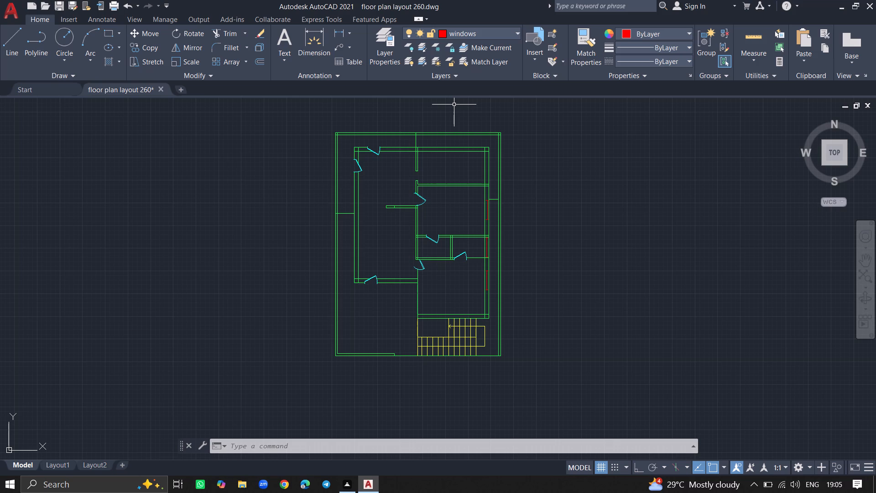
{"action": "type", "text": "COPY"}
{"action": "key", "text": "Return"}
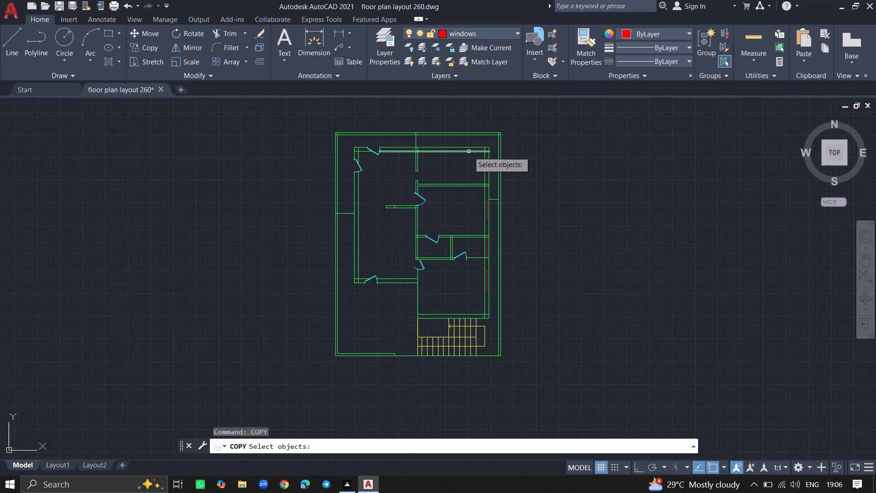
{"action": "left_click", "coordinate": [488, 204]}
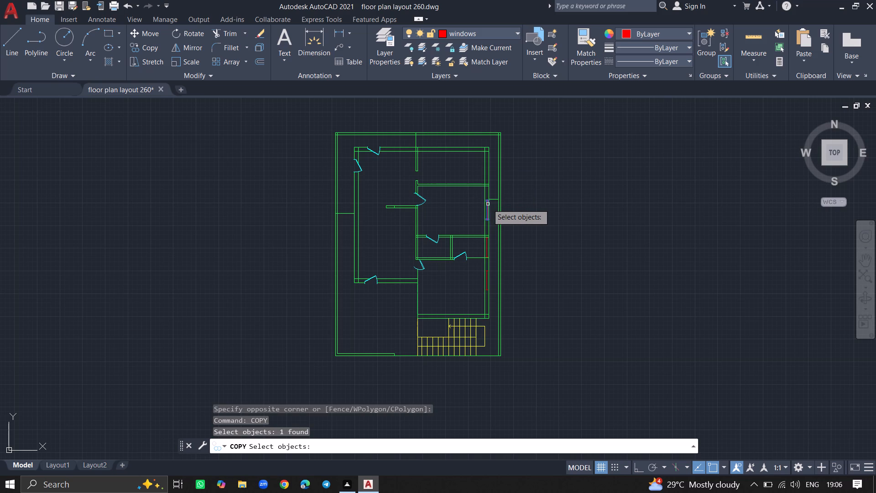
{"action": "key", "text": "Return"}
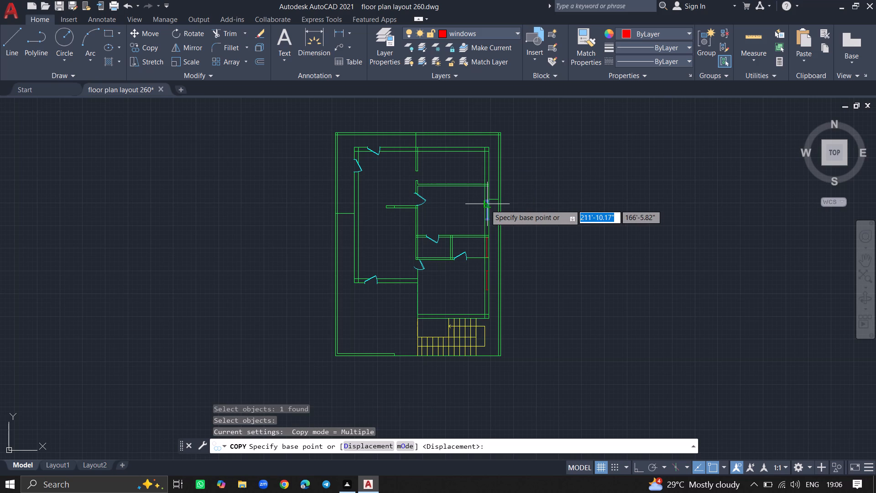
{"action": "left_click", "coordinate": [485, 205]}
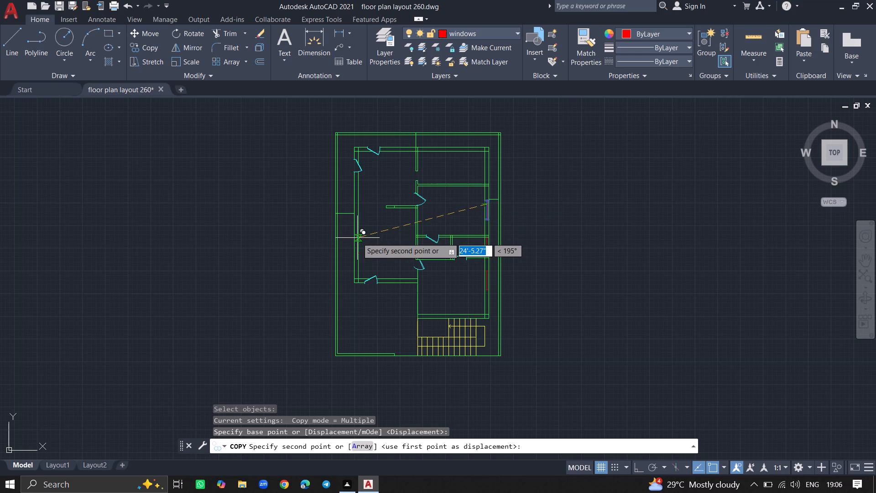
{"action": "scroll", "coordinate": [357, 238], "scroll_direction": "up", "scroll_amount": 2, "text": "ctrl"}
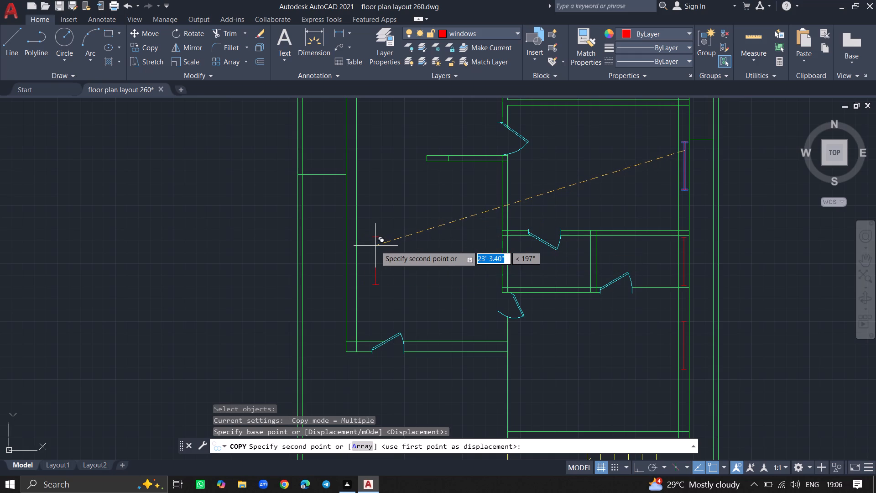
{"action": "scroll", "coordinate": [375, 246], "scroll_direction": "down", "scroll_amount": 2, "text": "ctrl"}
{"action": "scroll", "coordinate": [366, 236], "scroll_direction": "up", "scroll_amount": 2, "text": "ctrl"}
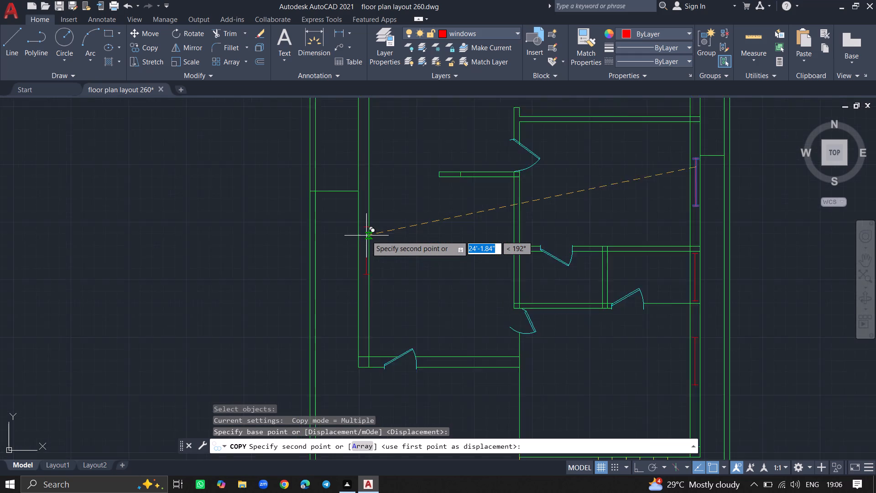
{"action": "scroll", "coordinate": [366, 236], "scroll_direction": "up", "scroll_amount": 1, "text": "ctrl"}
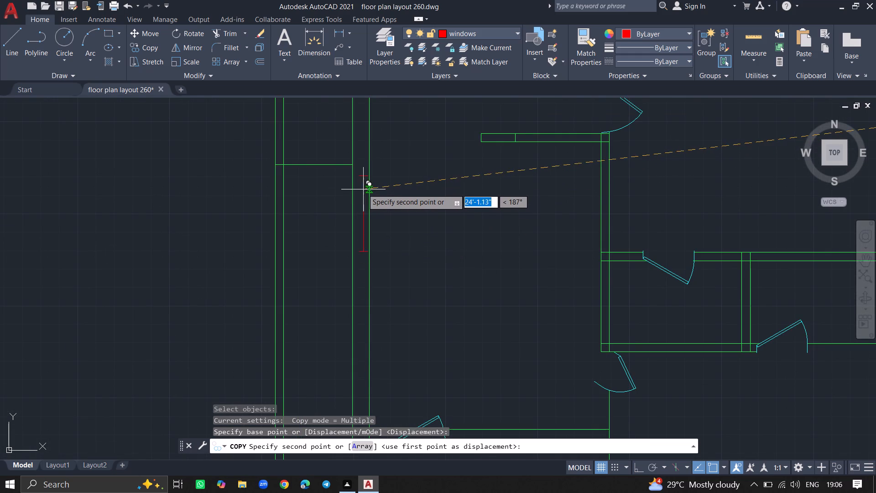
{"action": "left_click", "coordinate": [361, 188]}
Place another window copy about 14'-6" at 208° from the base point, in the left wall of the small middle room.
{"action": "scroll", "coordinate": [423, 171], "scroll_direction": "down", "scroll_amount": 3, "text": "ctrl"}
{"action": "scroll", "coordinate": [470, 200], "scroll_direction": "up", "scroll_amount": 6, "text": "ctrl"}
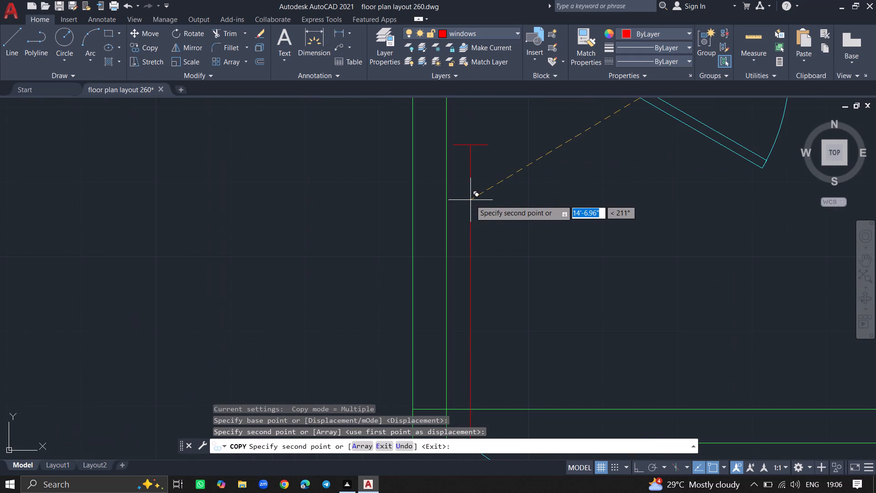
{"action": "scroll", "coordinate": [438, 166], "scroll_direction": "down", "scroll_amount": 2, "text": "ctrl"}
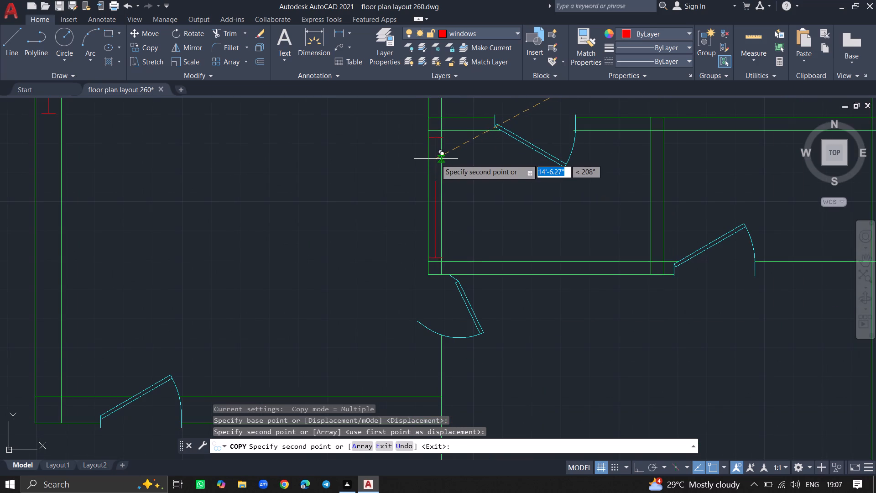
{"action": "left_click", "coordinate": [436, 159]}
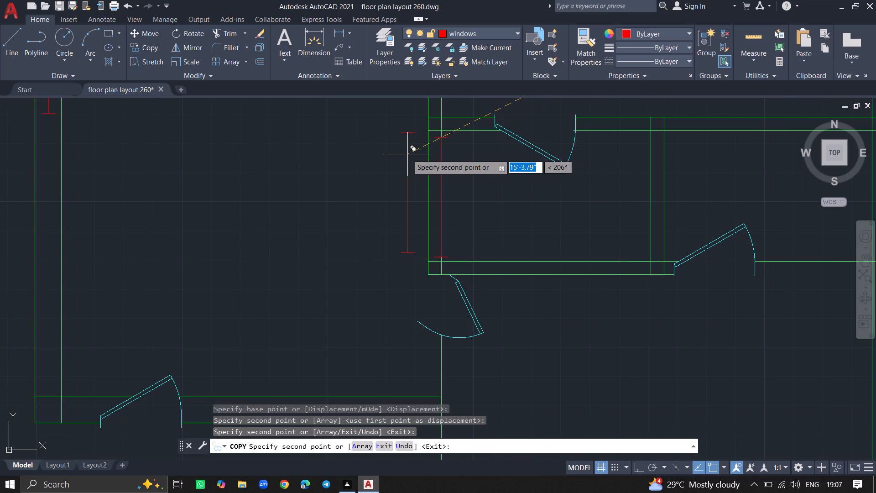
Place a third window copy about 18'-0" at 159° from the base point, in the open upper area of the large left room.
{"action": "scroll", "coordinate": [407, 154], "scroll_direction": "down", "scroll_amount": 10, "text": "ctrl"}
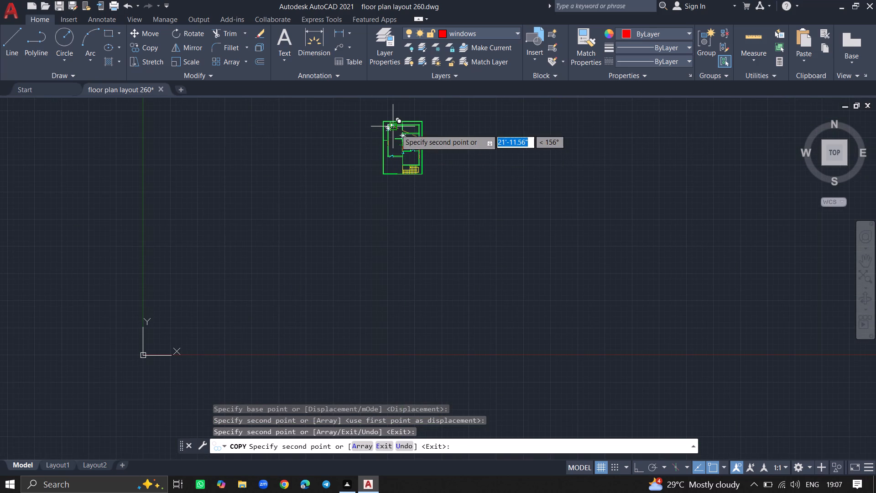
{"action": "scroll", "coordinate": [396, 129], "scroll_direction": "up", "scroll_amount": 8, "text": "ctrl"}
{"action": "left_click", "coordinate": [392, 129]}
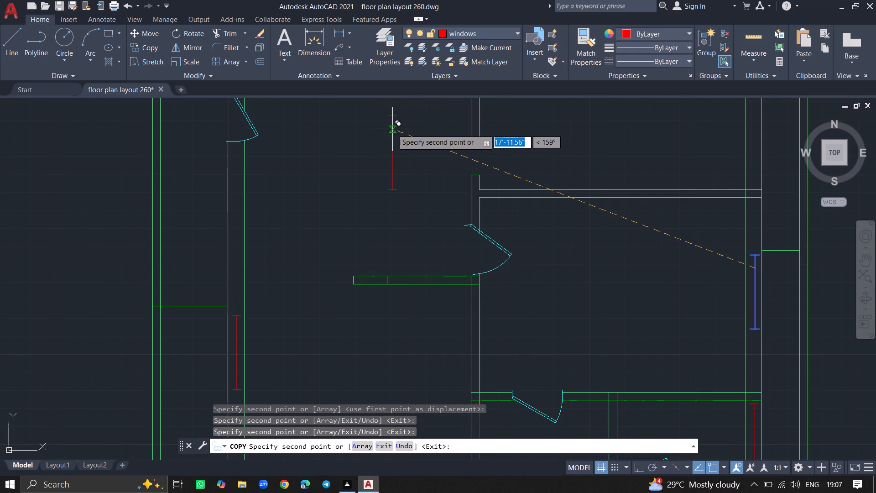
{"action": "key", "text": "Escape"}
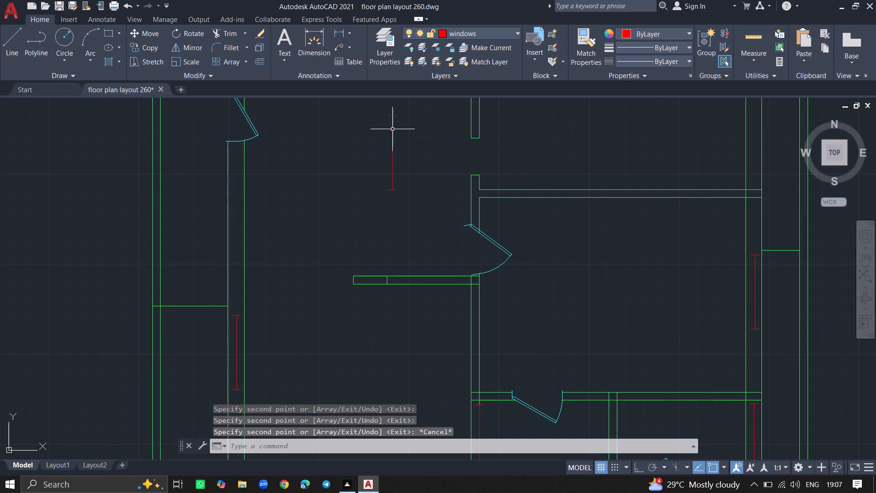
Rotate the free-standing window copy in the large left room by 90° about a point on its upper part.
{"action": "left_click", "coordinate": [392, 129]}
{"action": "type", "text": "RO"}
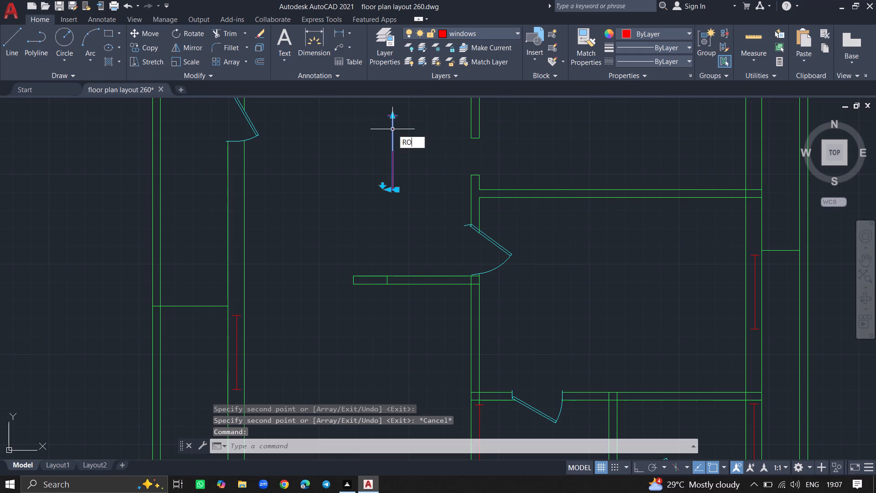
{"action": "type", "text": "TATE"}
{"action": "key", "text": "Return"}
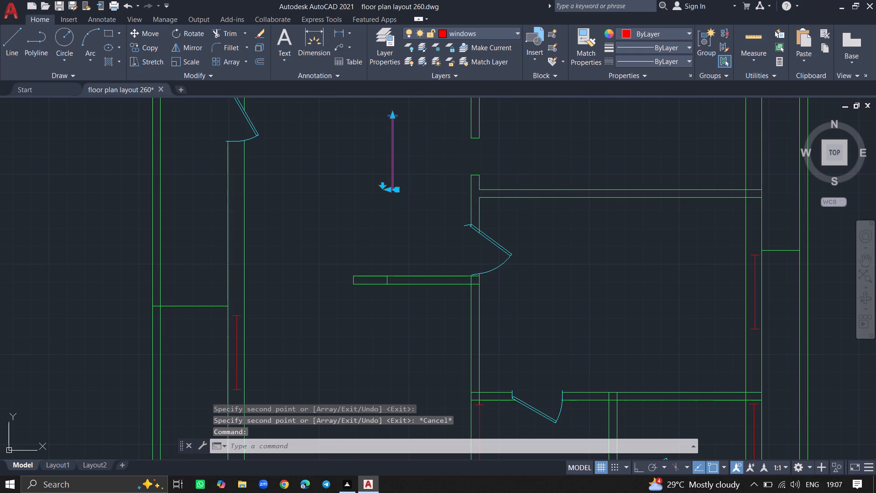
{"action": "left_click", "coordinate": [392, 129]}
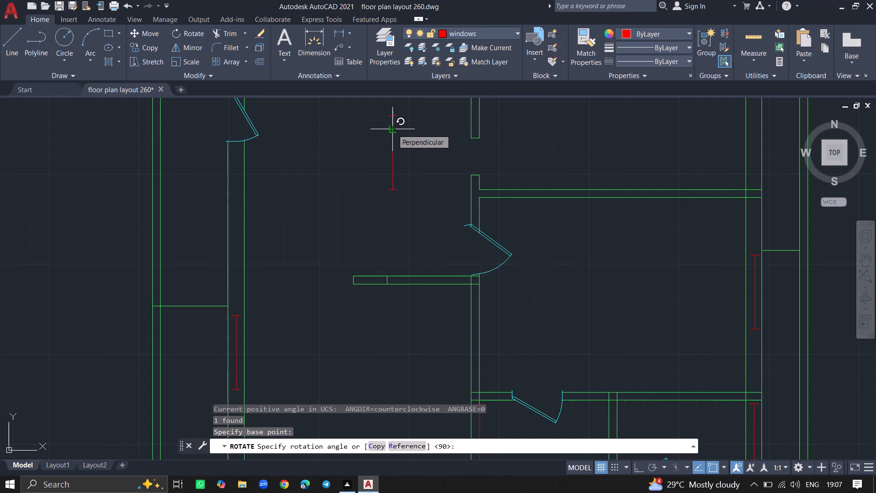
{"action": "key", "text": "Return"}
{"action": "left_click", "coordinate": [392, 129]}
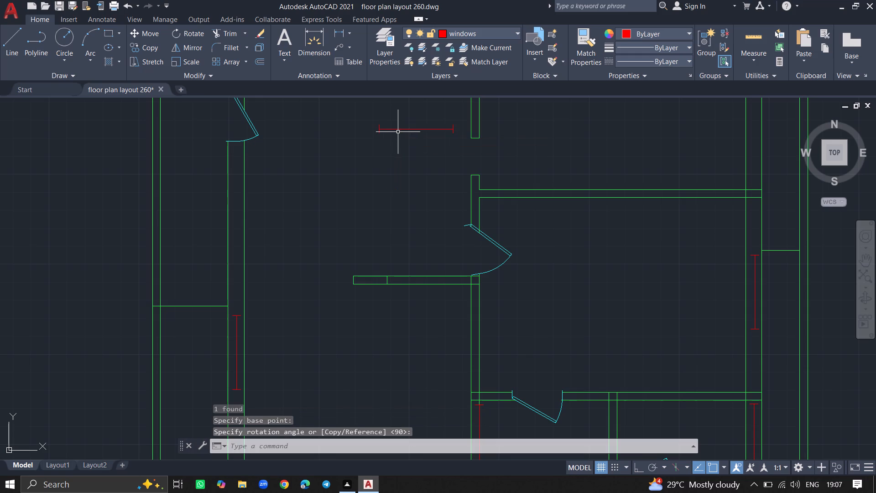
Move the rotated window about 4'-0.5" at 102° onto the outer line of the large left room's top wall.
{"action": "left_click", "coordinate": [401, 129]}
{"action": "type", "text": "MOVE"}
{"action": "key", "text": "Return"}
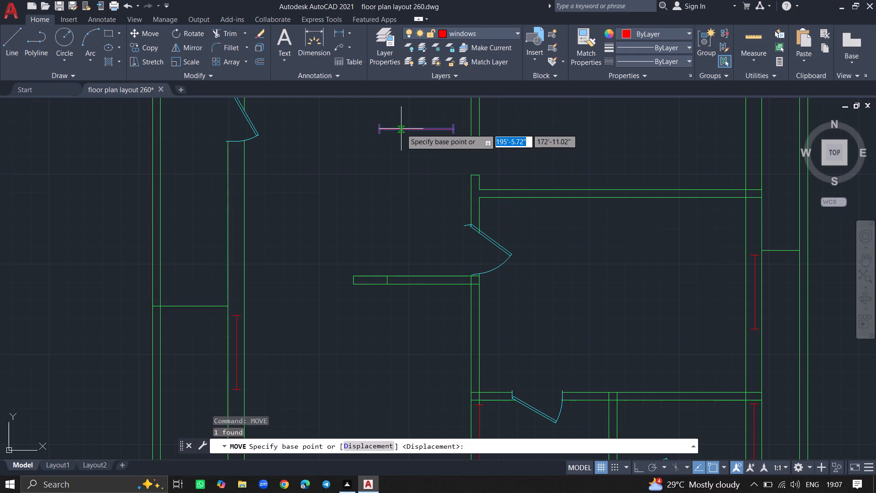
{"action": "left_click", "coordinate": [401, 129]}
{"action": "scroll", "coordinate": [386, 113], "scroll_direction": "down", "scroll_amount": 3, "text": "ctrl"}
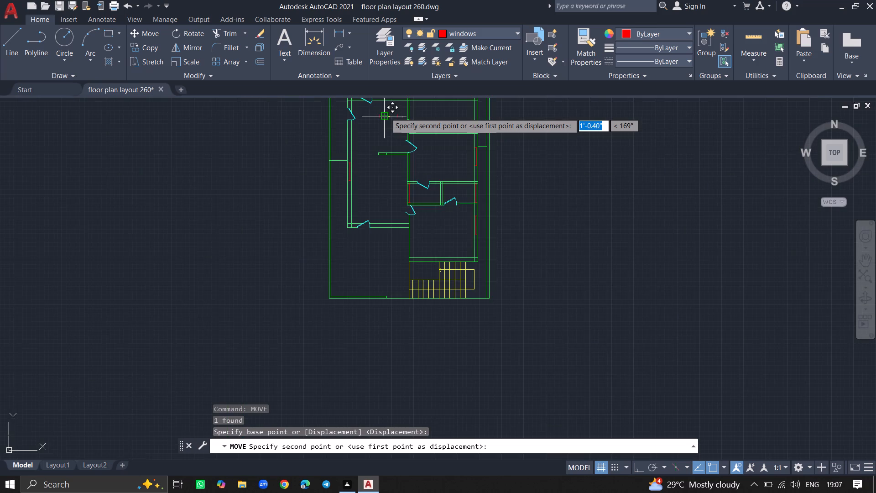
{"action": "scroll", "coordinate": [386, 113], "scroll_direction": "down", "scroll_amount": 3, "text": "ctrl"}
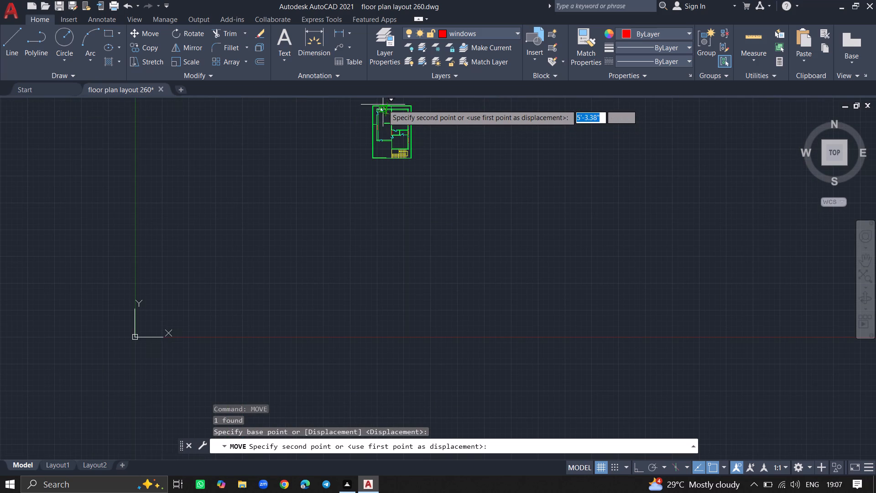
{"action": "scroll", "coordinate": [383, 105], "scroll_direction": "up", "scroll_amount": 9, "text": "ctrl"}
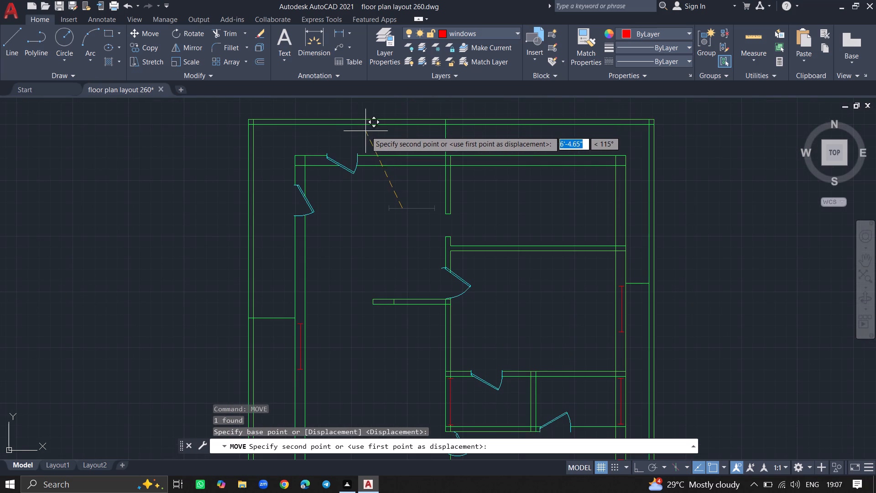
{"action": "left_click", "coordinate": [391, 160]}
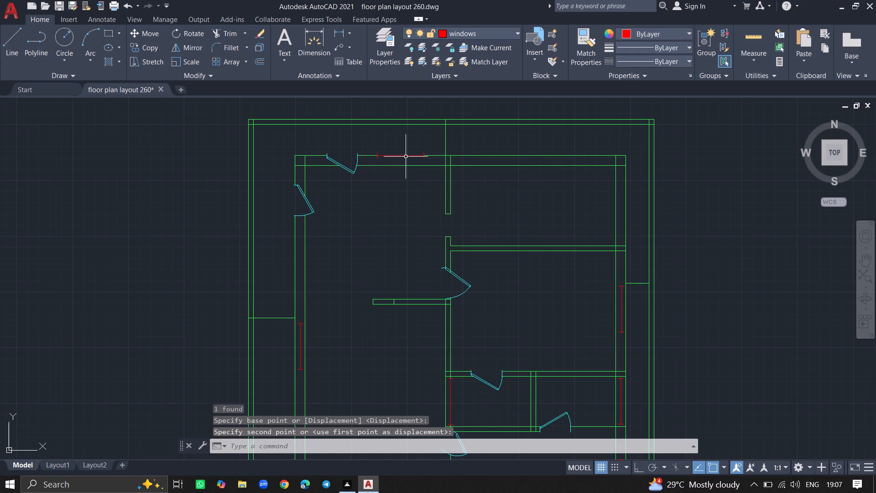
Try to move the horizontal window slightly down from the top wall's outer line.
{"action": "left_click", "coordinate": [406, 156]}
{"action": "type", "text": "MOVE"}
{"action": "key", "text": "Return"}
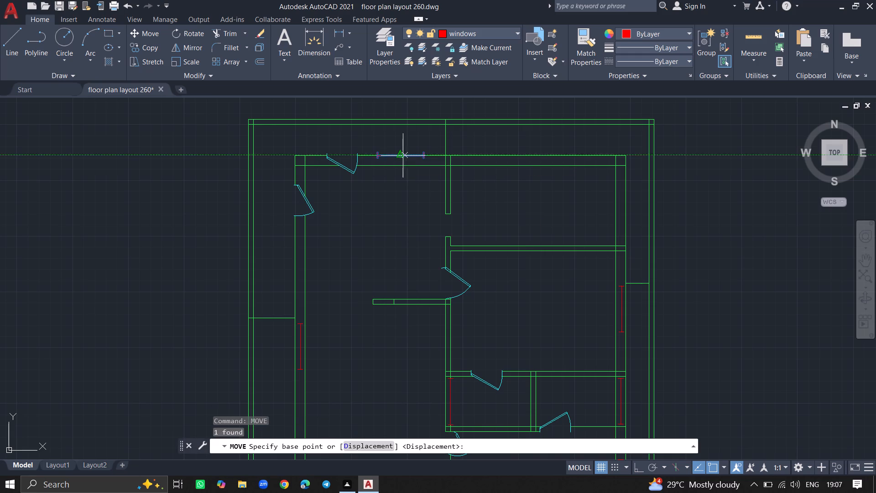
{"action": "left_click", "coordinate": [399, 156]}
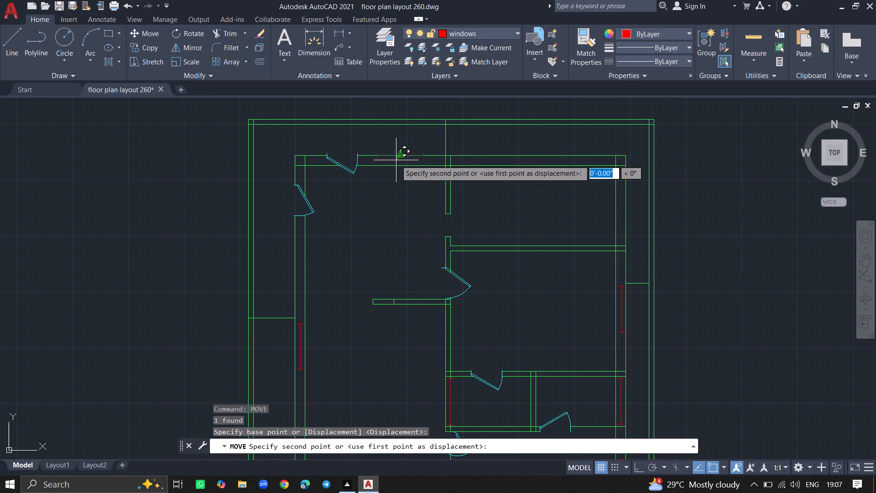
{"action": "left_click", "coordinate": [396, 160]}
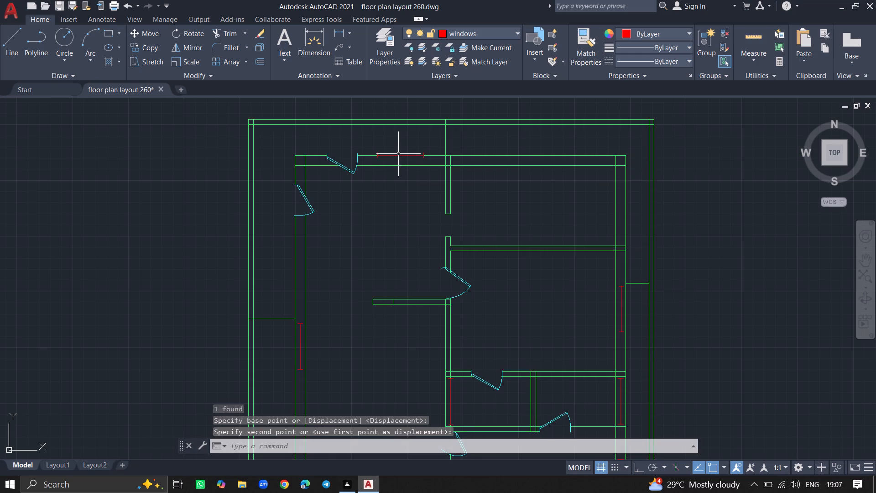
Move the horizontal window about 2.9" straight down between the two lines of the large left room's top wall.
{"action": "scroll", "coordinate": [399, 153], "scroll_direction": "up", "scroll_amount": 4, "text": "ctrl"}
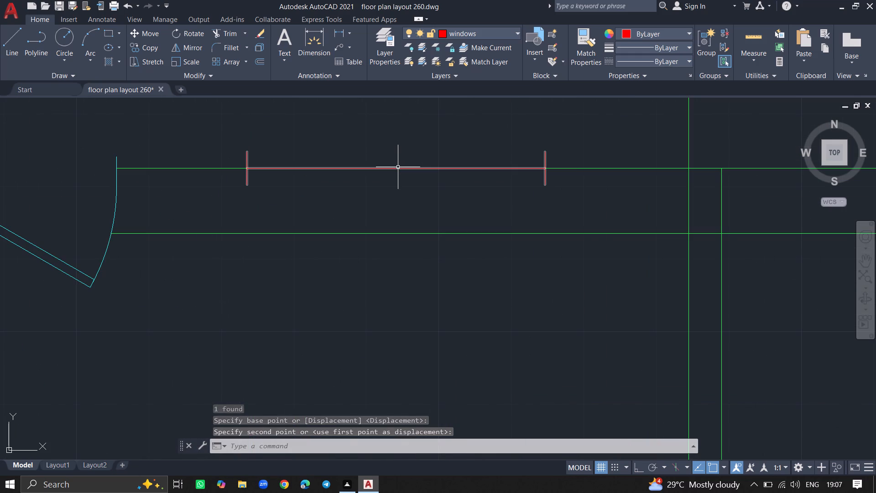
{"action": "left_click", "coordinate": [398, 167]}
{"action": "type", "text": "MOVE"}
{"action": "key", "text": "Return"}
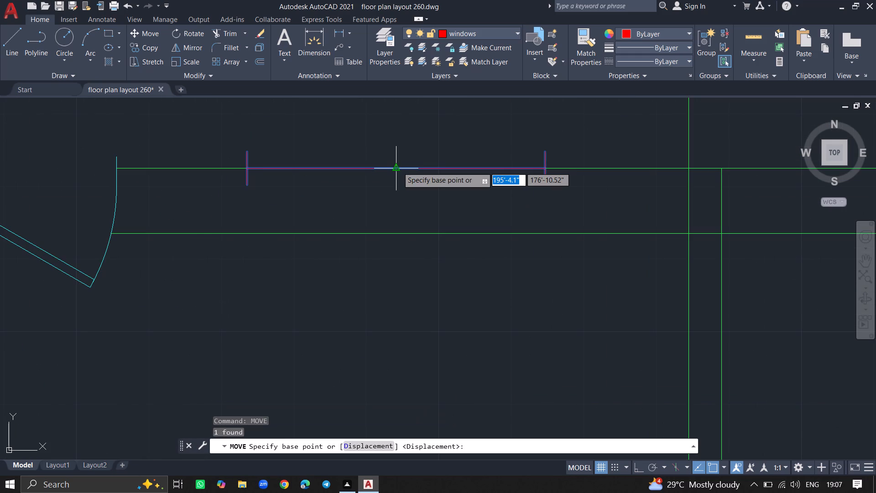
{"action": "left_click", "coordinate": [398, 167]}
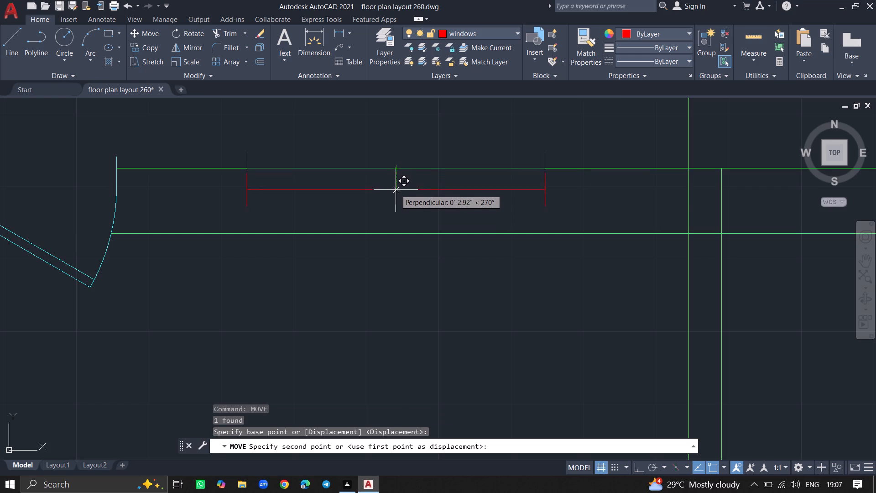
{"action": "left_click", "coordinate": [396, 190]}
Copy the horizontal window about 9'-1.5" at 359° from the large left room's top wall into the upper right room's top wall.
{"action": "left_click", "coordinate": [396, 190]}
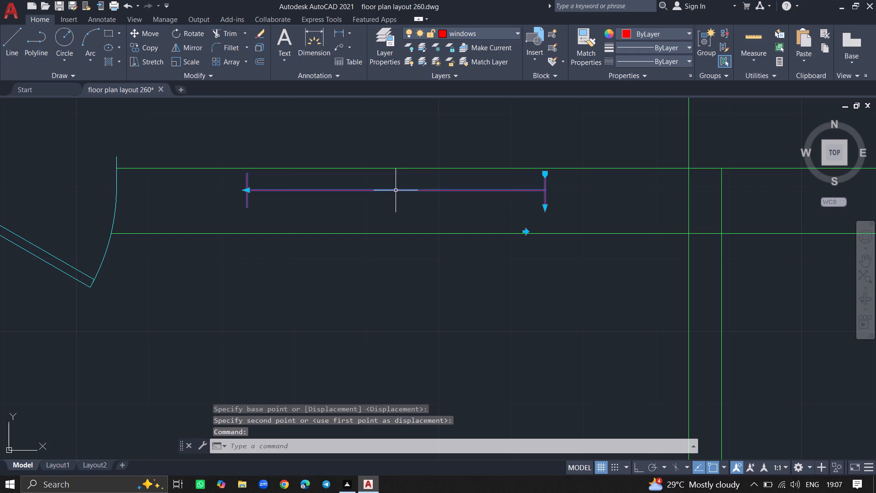
{"action": "key", "text": "m"}
{"action": "key", "text": "BackSpace"}
{"action": "type", "text": "COPY"}
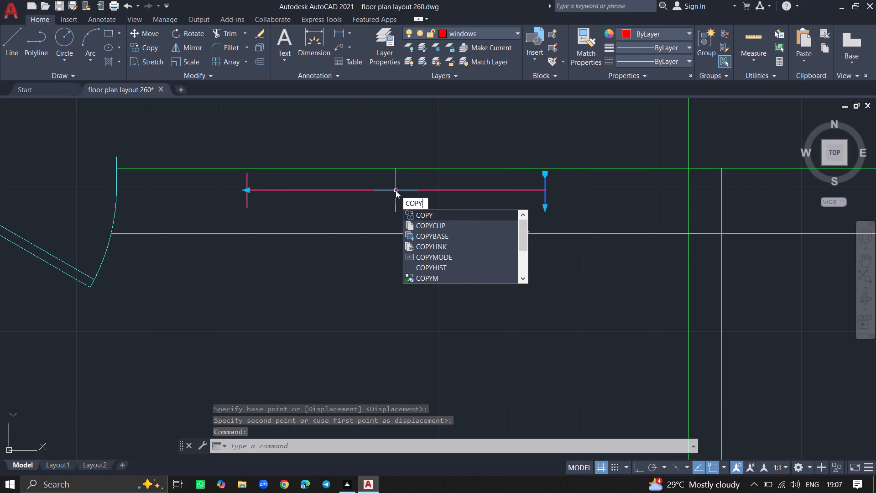
{"action": "key", "text": "Return"}
{"action": "left_click", "coordinate": [396, 190]}
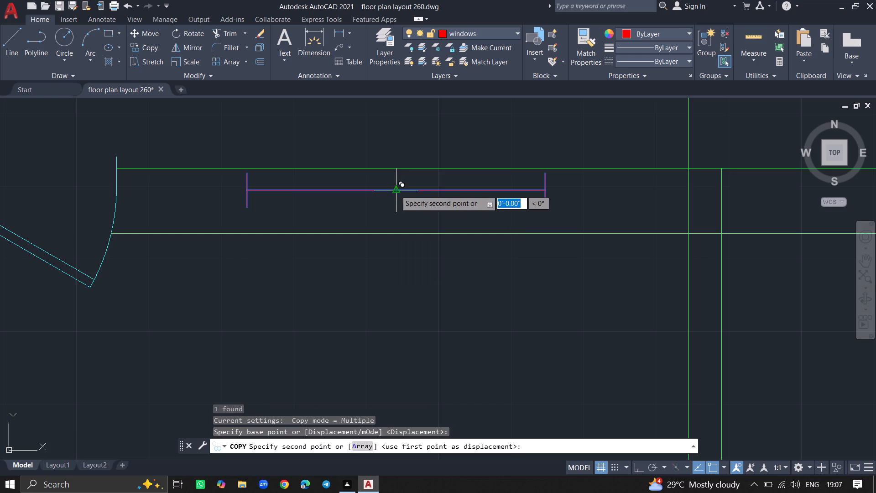
{"action": "scroll", "coordinate": [584, 215], "scroll_direction": "down", "scroll_amount": 2, "text": "ctrl"}
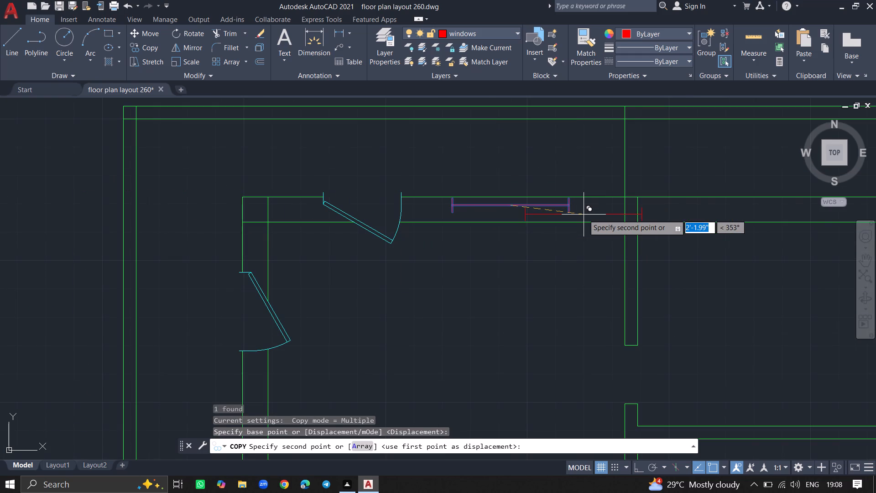
{"action": "scroll", "coordinate": [666, 206], "scroll_direction": "down", "scroll_amount": 3, "text": "ctrl"}
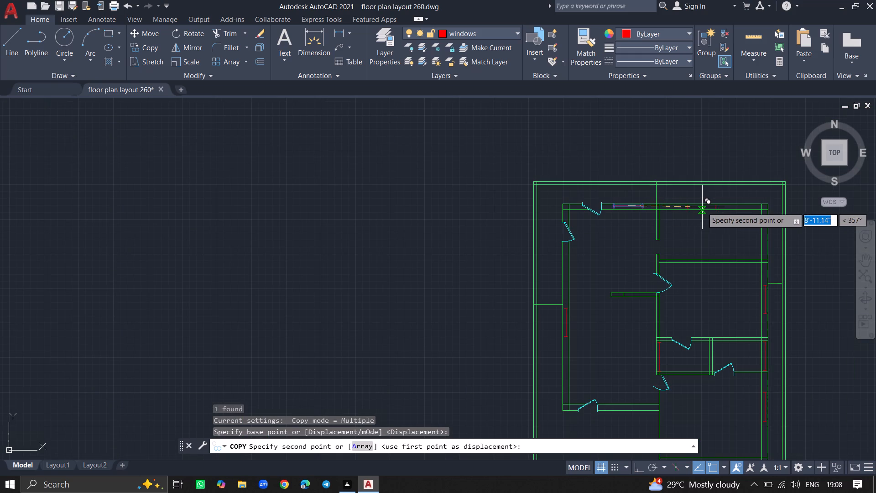
{"action": "scroll", "coordinate": [703, 207], "scroll_direction": "up", "scroll_amount": 5, "text": "ctrl"}
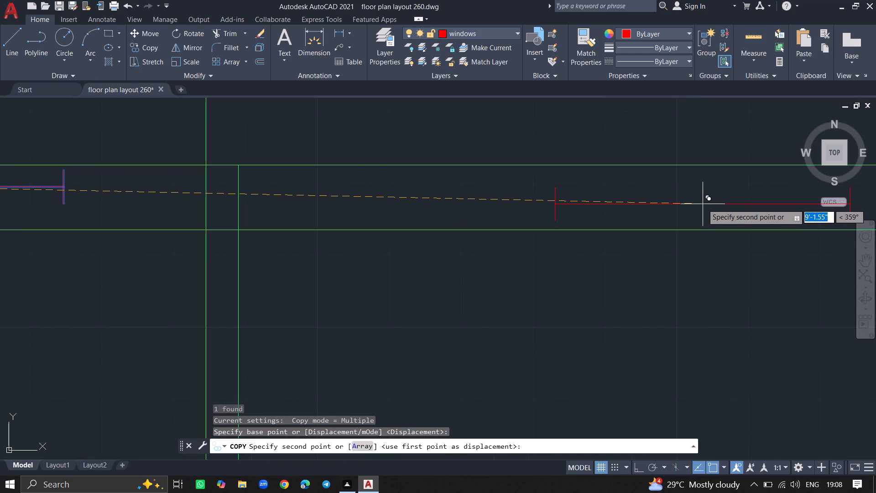
{"action": "left_click", "coordinate": [703, 204]}
{"action": "scroll", "coordinate": [636, 252], "scroll_direction": "down", "scroll_amount": 5, "text": "ctrl"}
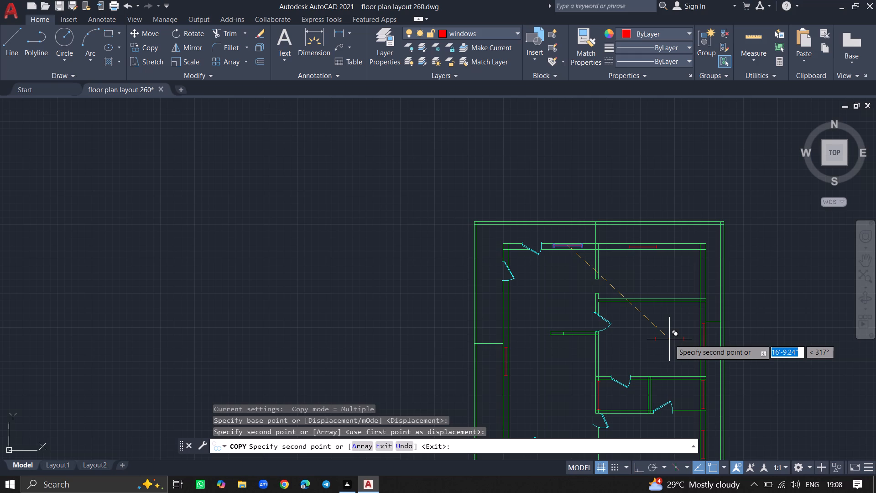
{"action": "key", "text": "Escape"}
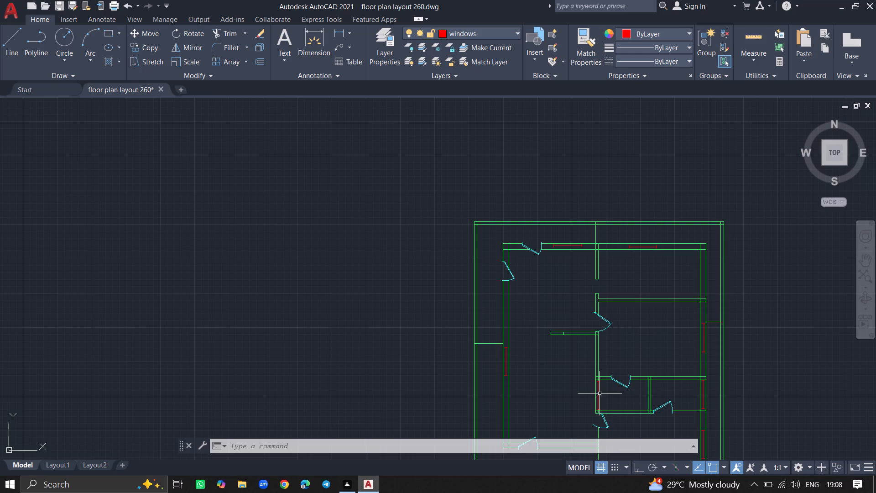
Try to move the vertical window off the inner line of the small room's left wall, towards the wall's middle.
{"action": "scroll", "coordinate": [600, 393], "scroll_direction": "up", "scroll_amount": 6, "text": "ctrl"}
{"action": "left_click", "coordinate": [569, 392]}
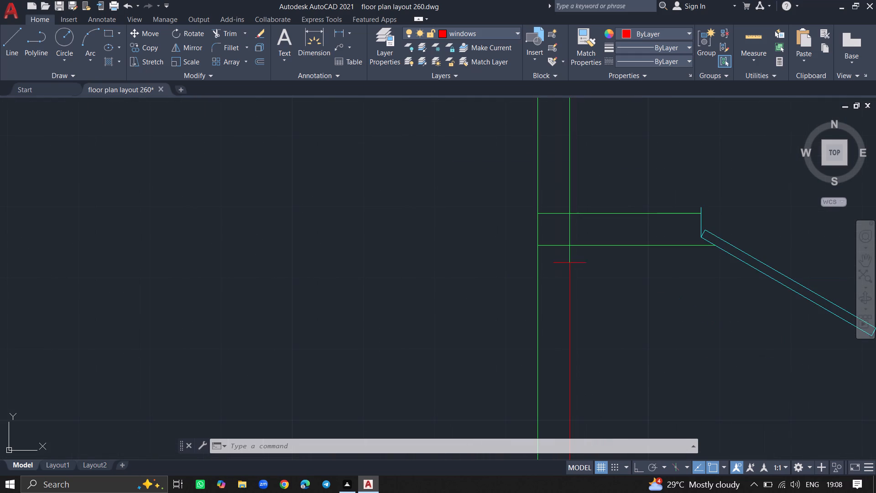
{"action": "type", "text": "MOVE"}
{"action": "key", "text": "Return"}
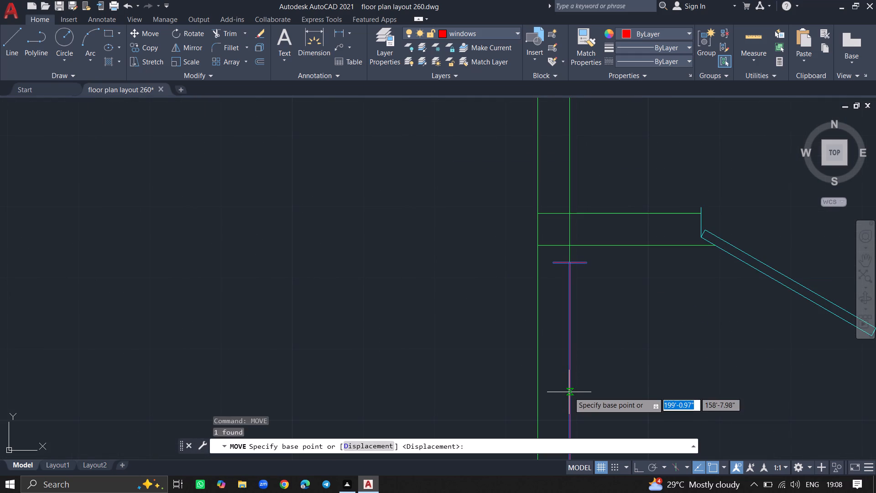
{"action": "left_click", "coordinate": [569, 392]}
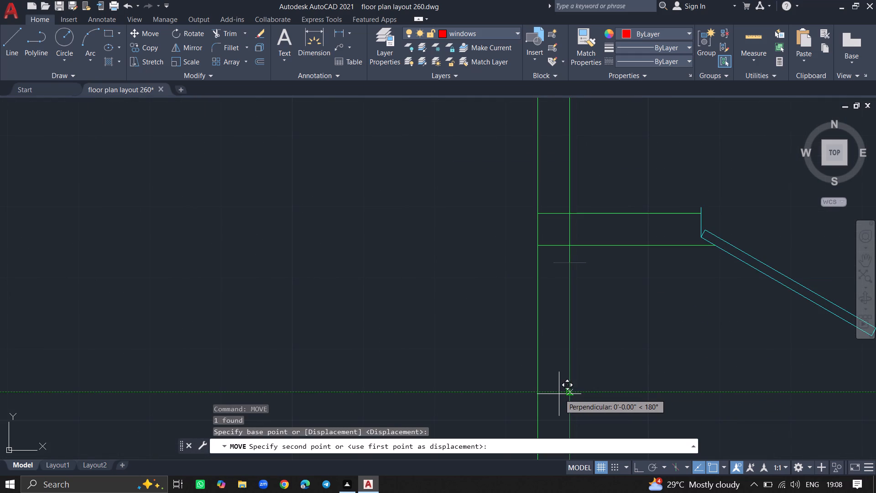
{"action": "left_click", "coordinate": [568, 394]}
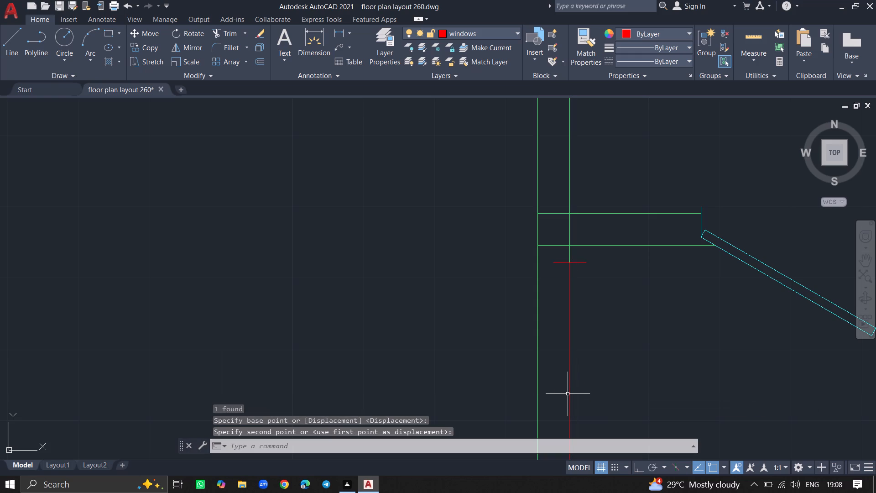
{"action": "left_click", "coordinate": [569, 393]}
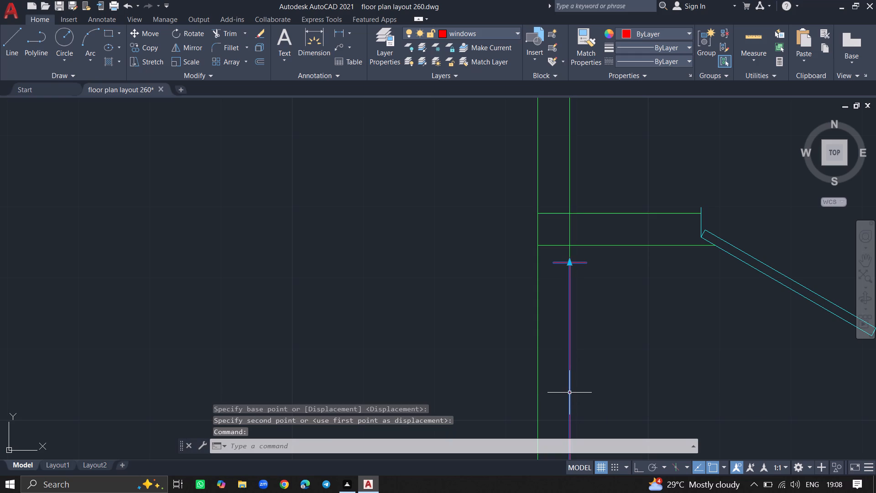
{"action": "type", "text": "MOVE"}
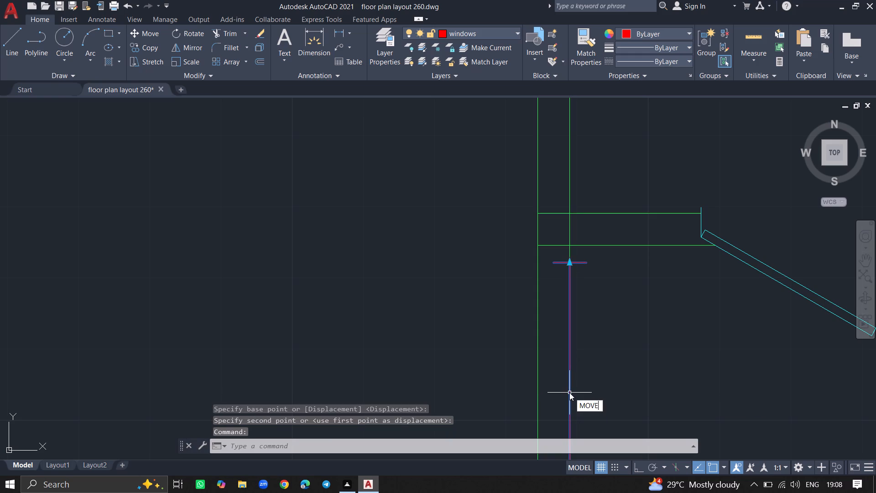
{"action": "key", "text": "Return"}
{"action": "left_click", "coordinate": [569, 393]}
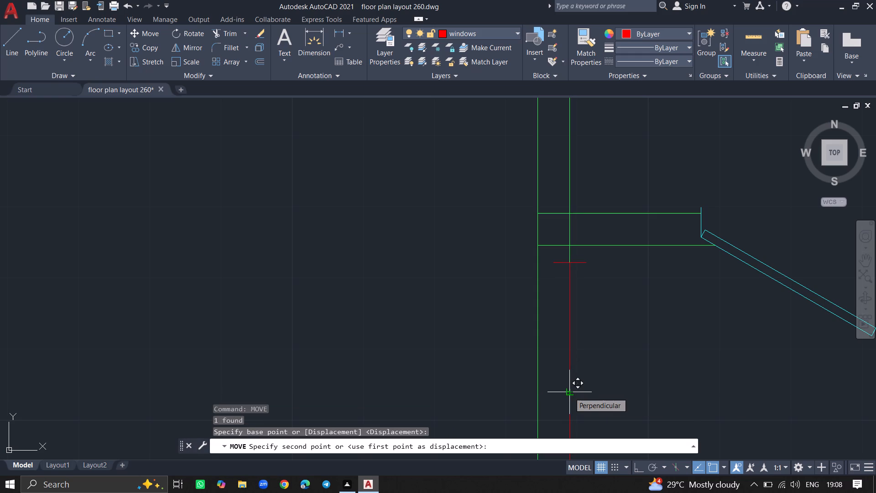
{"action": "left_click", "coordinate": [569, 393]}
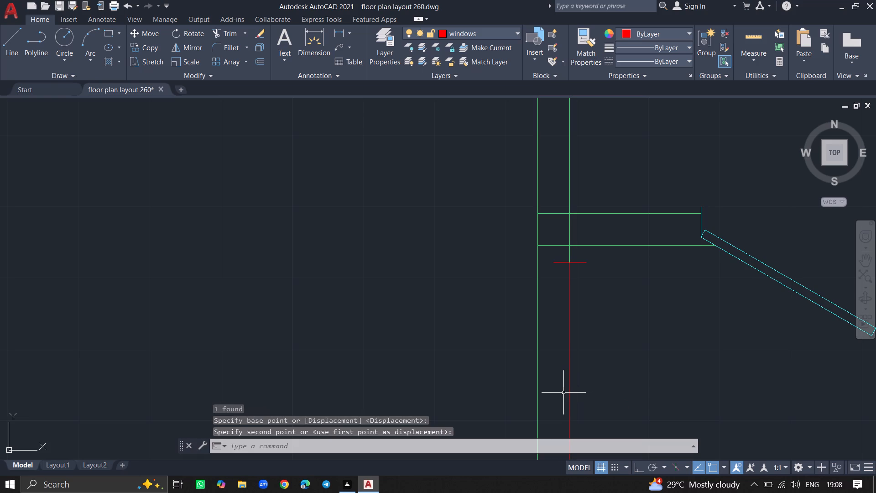
Move the vertical window left and slightly up so it sits between the two lines of the small room's left wall.
{"action": "left_click", "coordinate": [570, 390]}
{"action": "type", "text": "MOVE"}
{"action": "key", "text": "Return"}
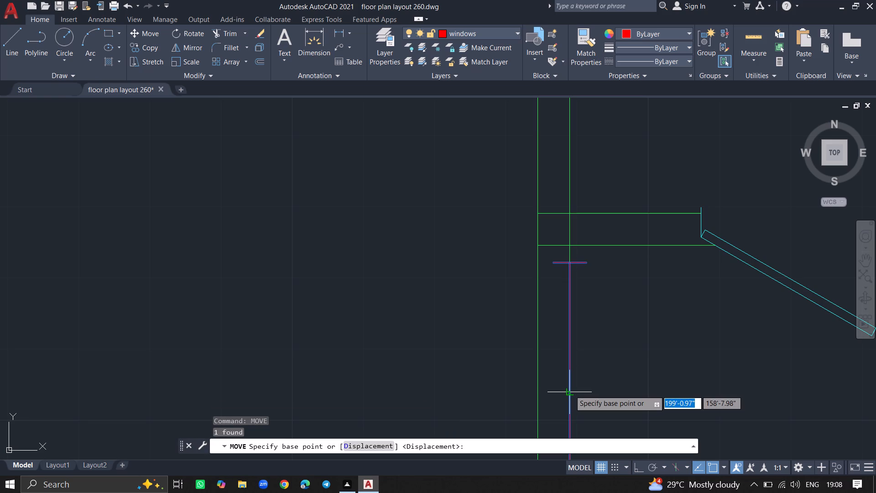
{"action": "left_click", "coordinate": [570, 390]}
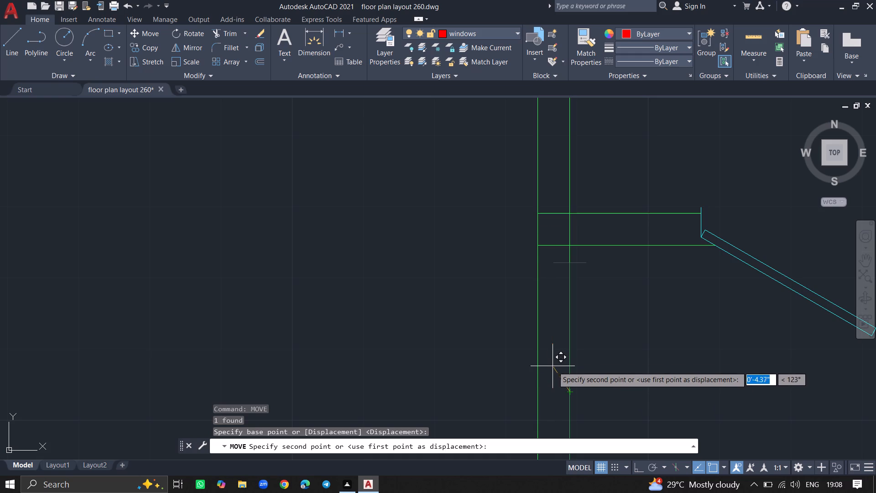
{"action": "left_click", "coordinate": [554, 385]}
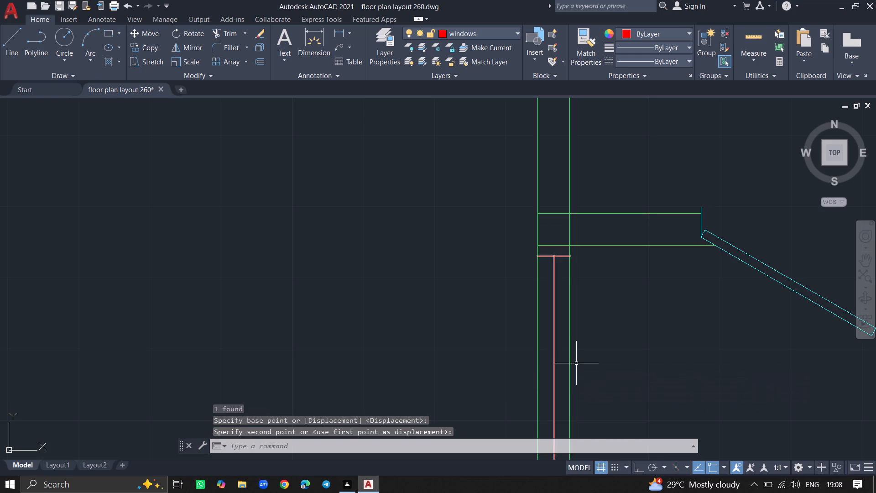
Scale the window in the small room's left wall by about 0.77 from a base point on its upper part.
{"action": "scroll", "coordinate": [579, 360], "scroll_direction": "down", "scroll_amount": 6, "text": "ctrl"}
{"action": "scroll", "coordinate": [578, 368], "scroll_direction": "up", "scroll_amount": 4, "text": "ctrl"}
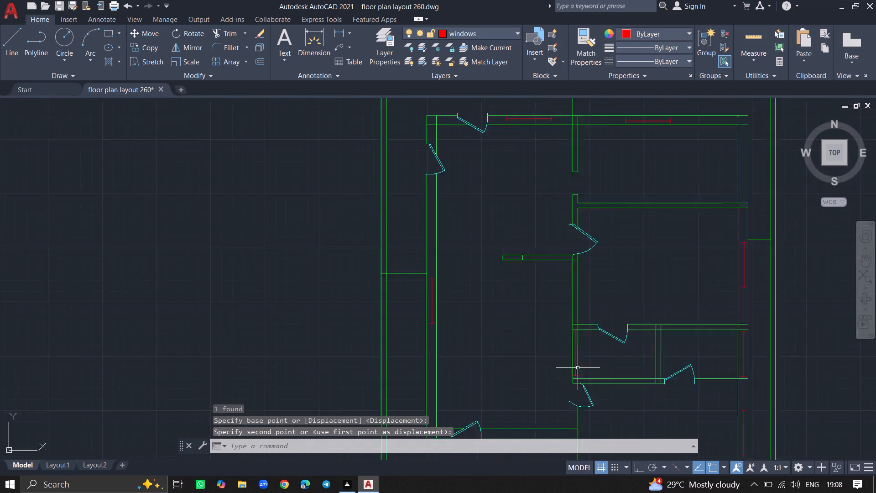
{"action": "double_click", "coordinate": [568, 361]}
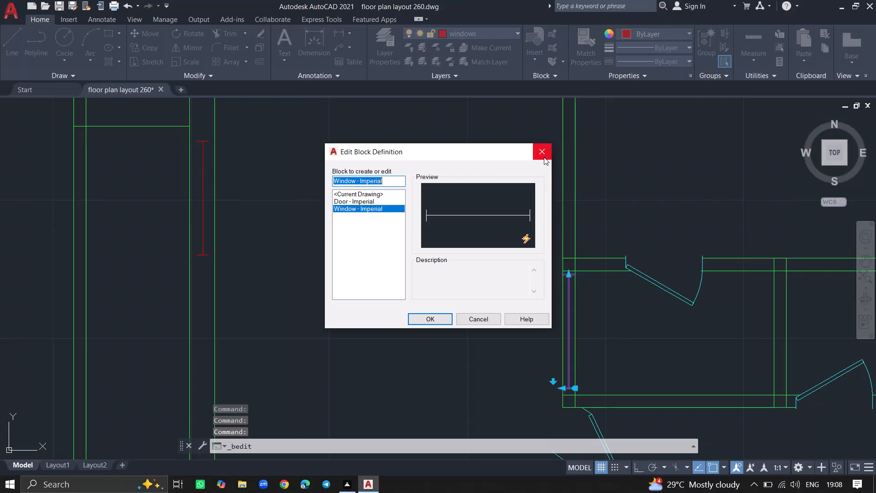
{"action": "left_click", "coordinate": [544, 157]}
{"action": "type", "text": "SC"}
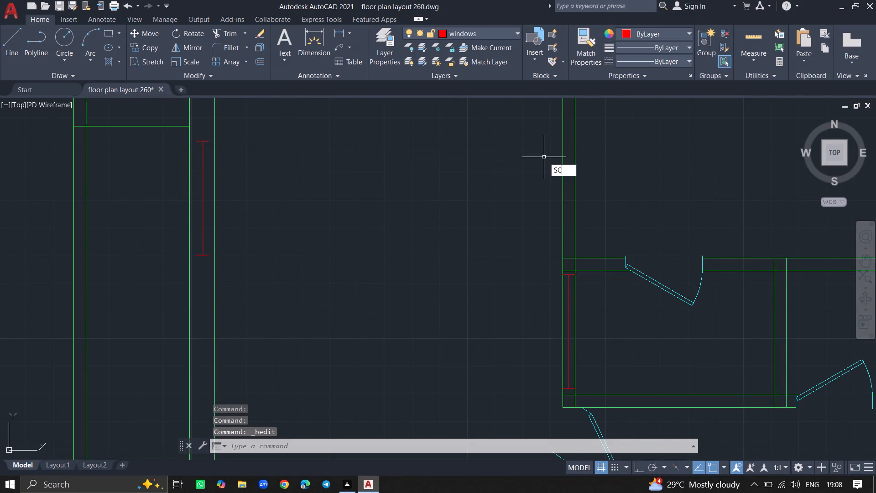
{"action": "key", "text": "Return"}
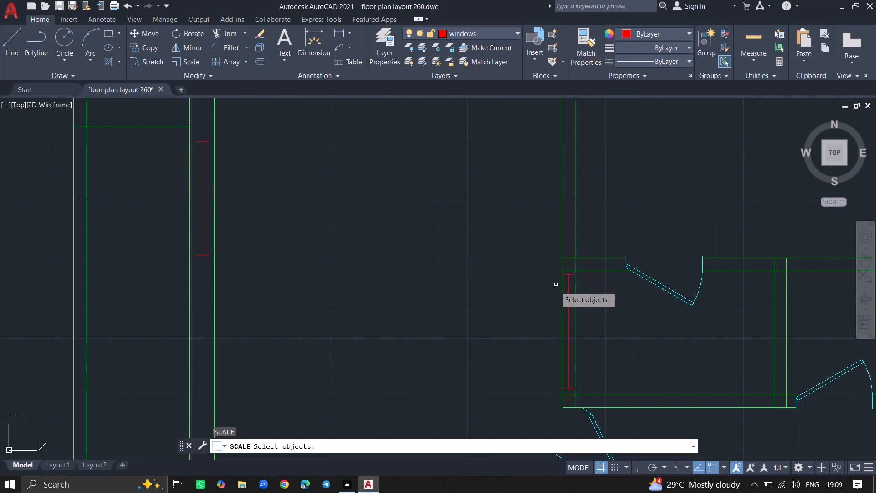
{"action": "left_click", "coordinate": [568, 288]}
{"action": "key", "text": "Return"}
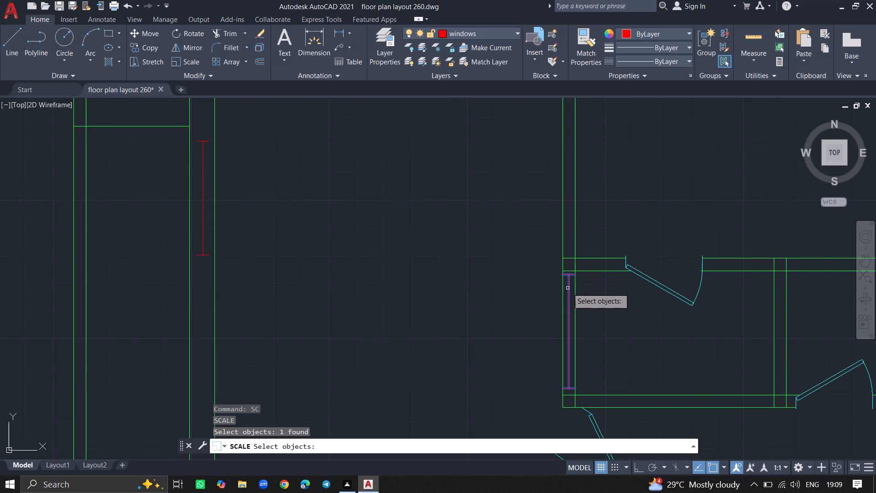
{"action": "left_click", "coordinate": [568, 288]}
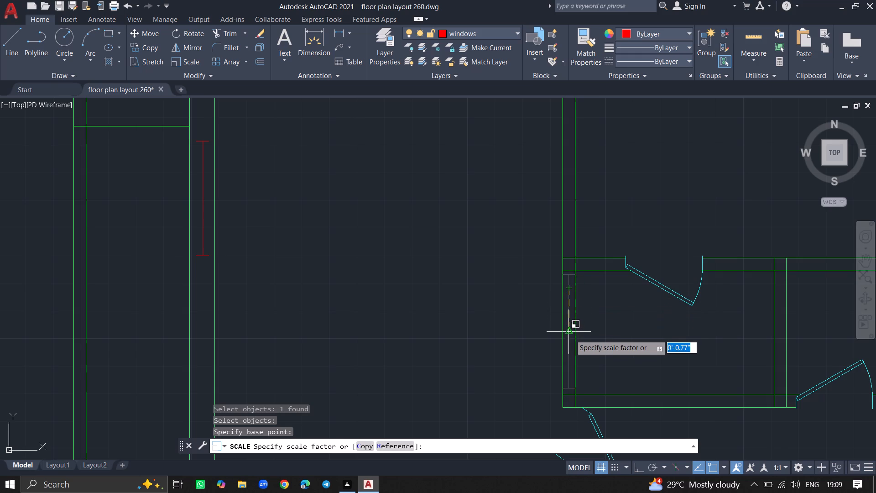
{"action": "left_click", "coordinate": [570, 328]}
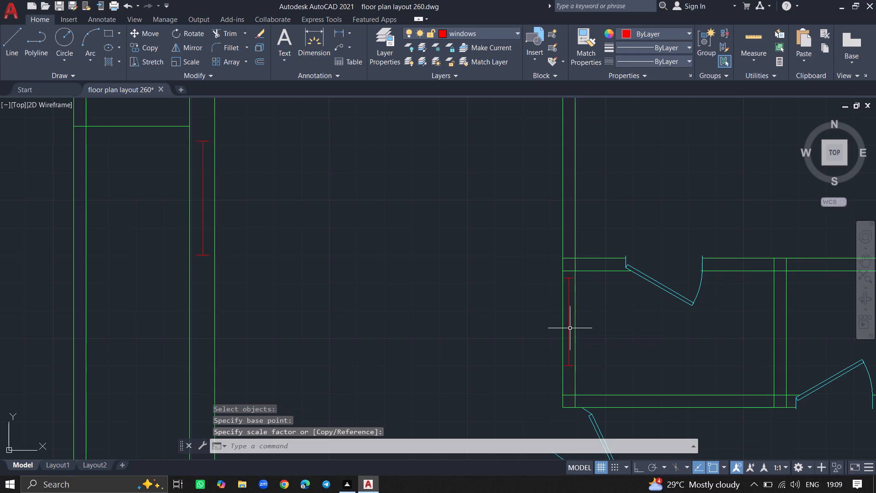
Move the scaled window straight down within the small room's left wall to roughly centre it along the room.
{"action": "left_click", "coordinate": [568, 328]}
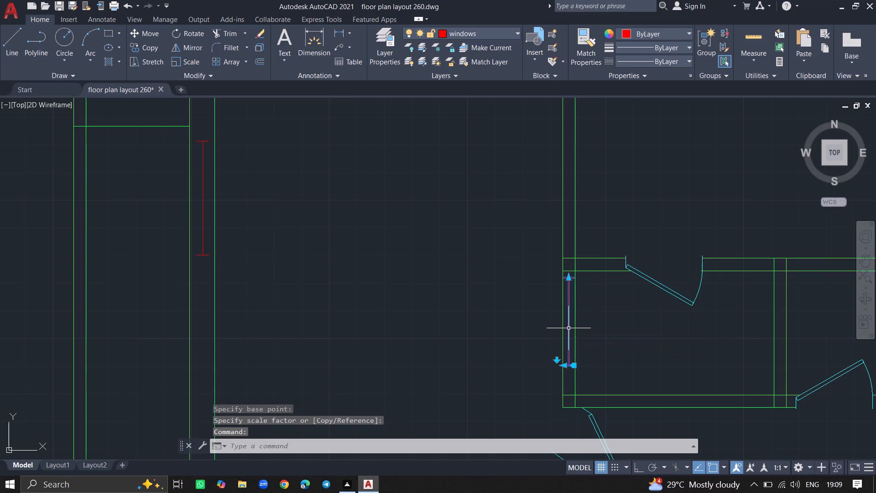
{"action": "type", "text": "MOVE"}
{"action": "key", "text": "Return"}
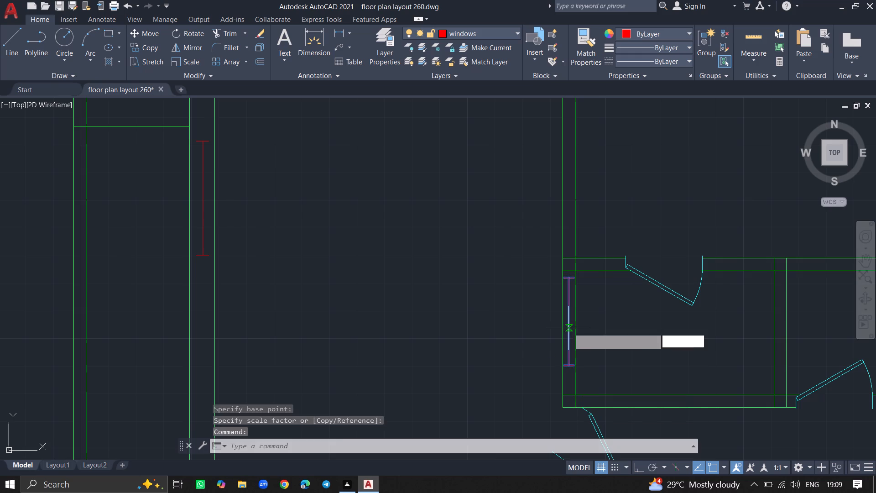
{"action": "left_click", "coordinate": [568, 328]}
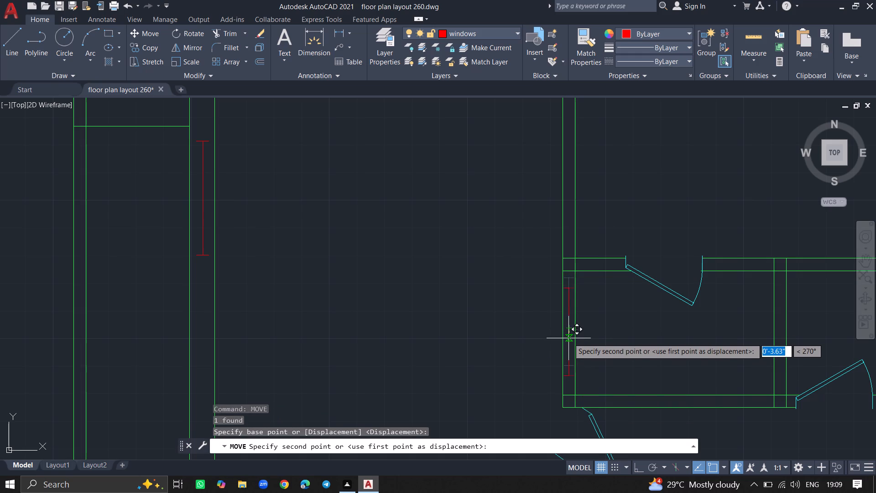
{"action": "left_click", "coordinate": [568, 341]}
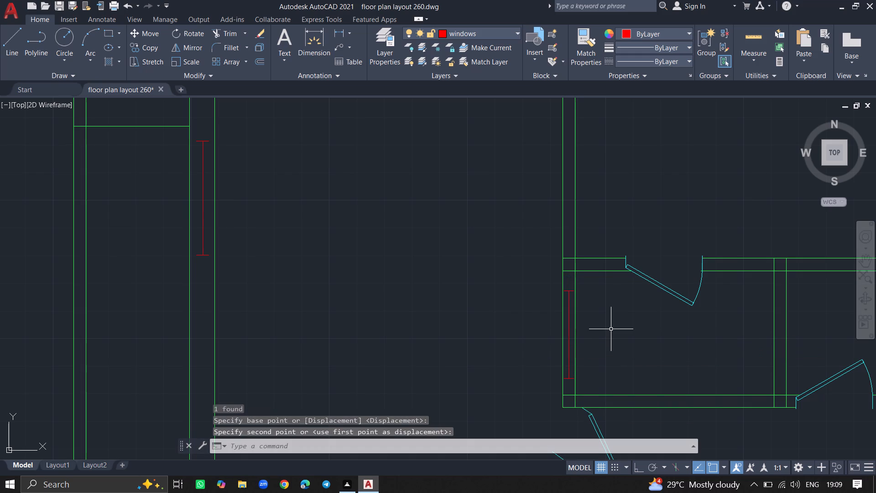
Scale the window in the small room's left wall by about 0.48 from a point slightly above its middle.
{"action": "left_click", "coordinate": [569, 325]}
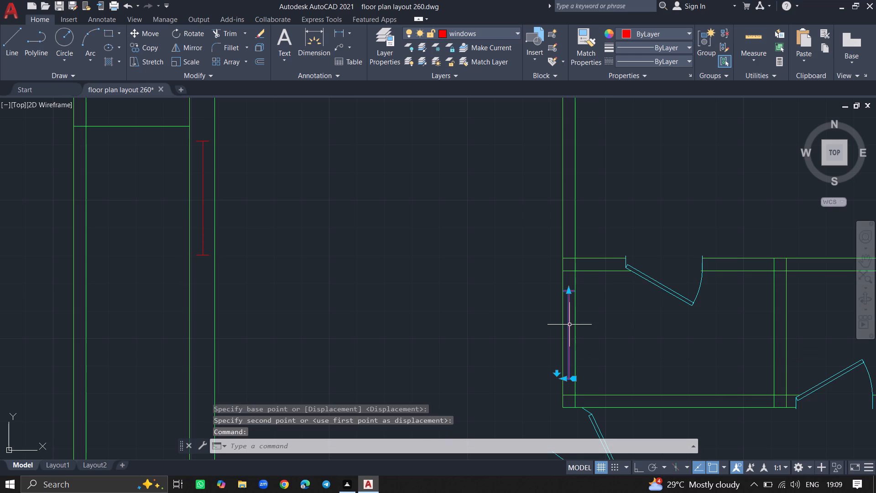
{"action": "type", "text": "SC"}
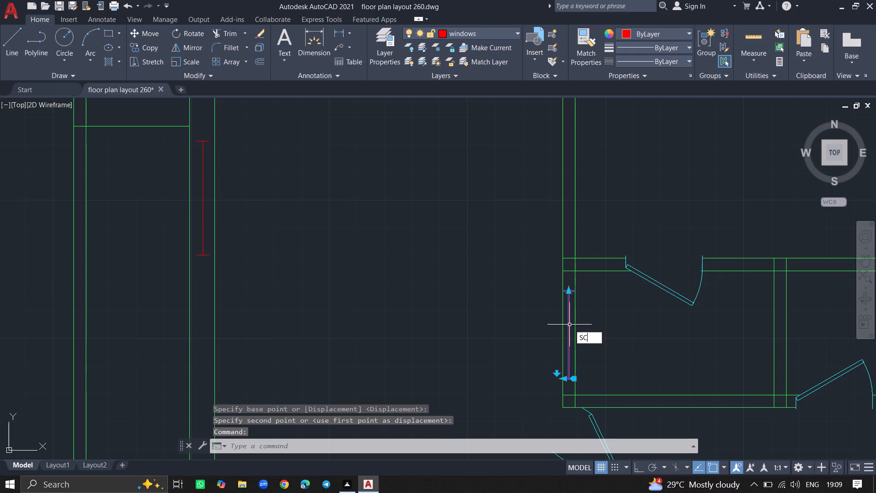
{"action": "key", "text": "Return"}
{"action": "left_click", "coordinate": [569, 325]}
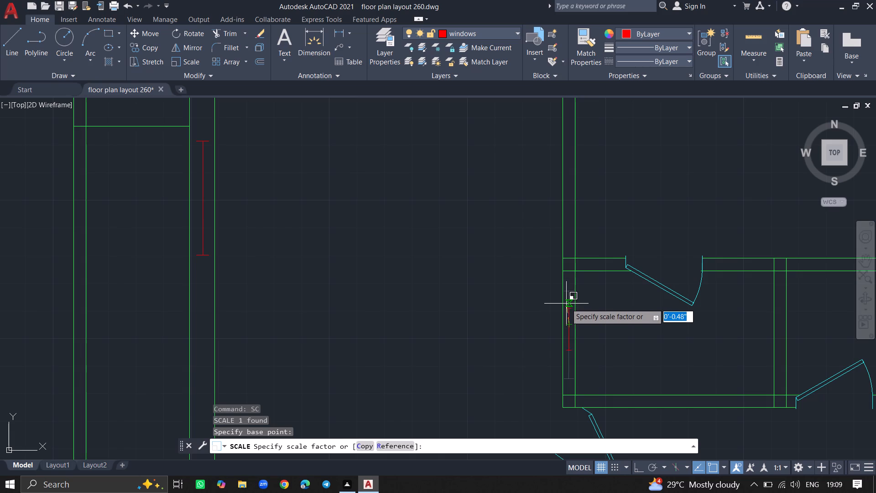
{"action": "left_click", "coordinate": [566, 304]}
{"action": "scroll", "coordinate": [523, 339], "scroll_direction": "down", "scroll_amount": 4, "text": "ctrl"}
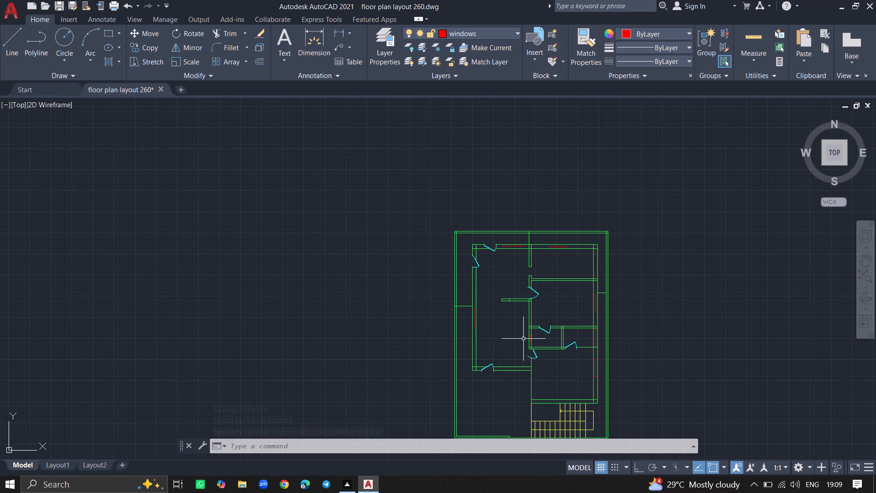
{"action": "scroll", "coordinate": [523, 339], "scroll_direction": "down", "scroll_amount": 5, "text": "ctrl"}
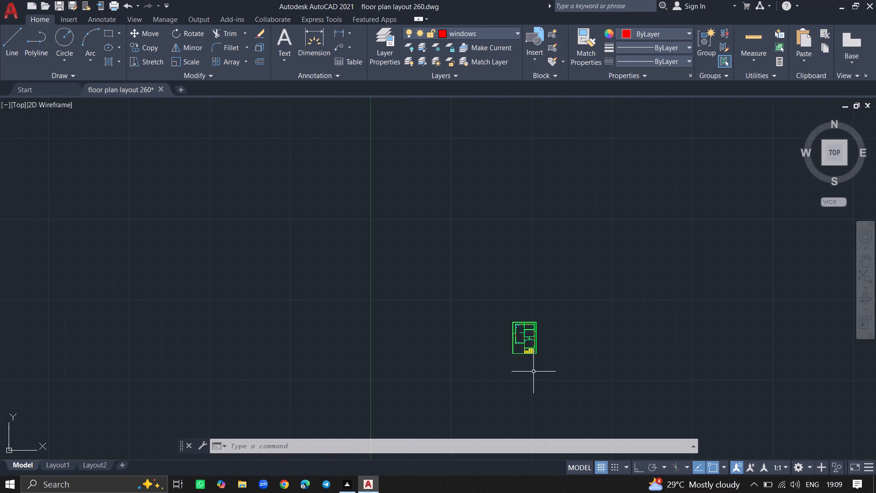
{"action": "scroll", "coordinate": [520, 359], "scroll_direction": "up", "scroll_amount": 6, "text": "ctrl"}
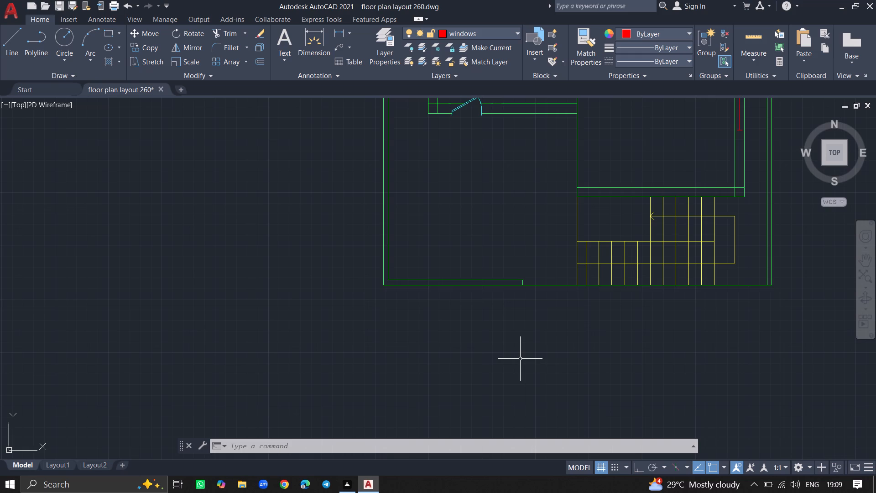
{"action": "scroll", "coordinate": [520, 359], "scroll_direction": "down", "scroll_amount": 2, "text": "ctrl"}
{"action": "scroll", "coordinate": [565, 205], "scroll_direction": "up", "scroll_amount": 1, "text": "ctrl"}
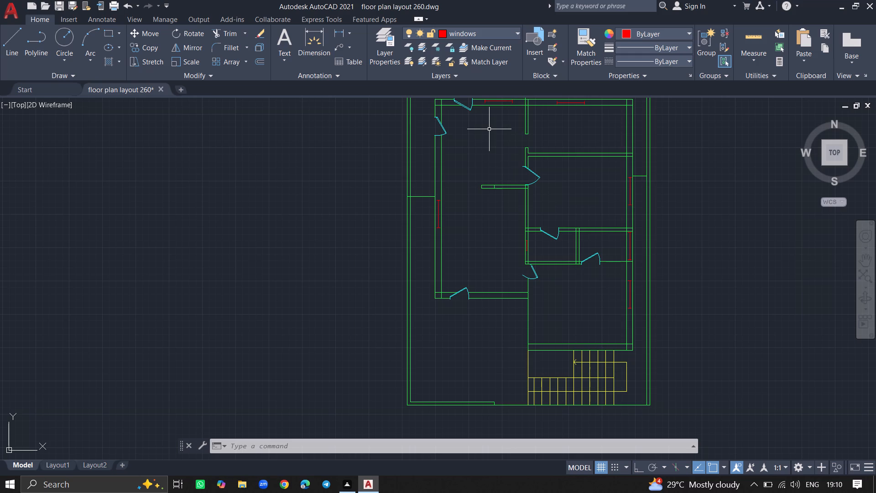
Make the text layer the current layer.
{"action": "double_click", "coordinate": [390, 52]}
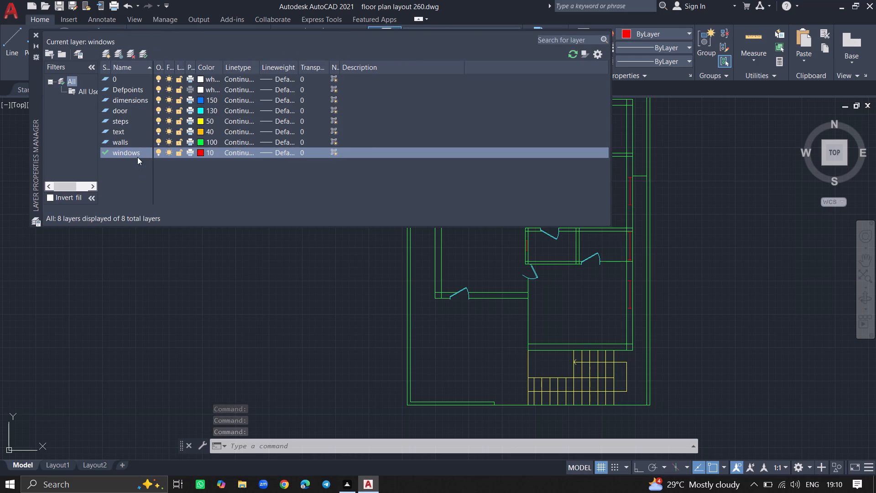
{"action": "left_click", "coordinate": [129, 132]}
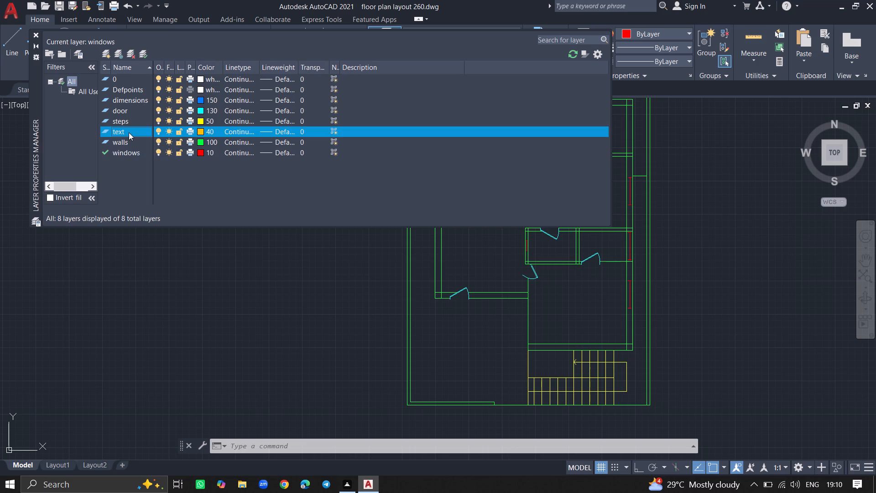
{"action": "double_click", "coordinate": [104, 131]}
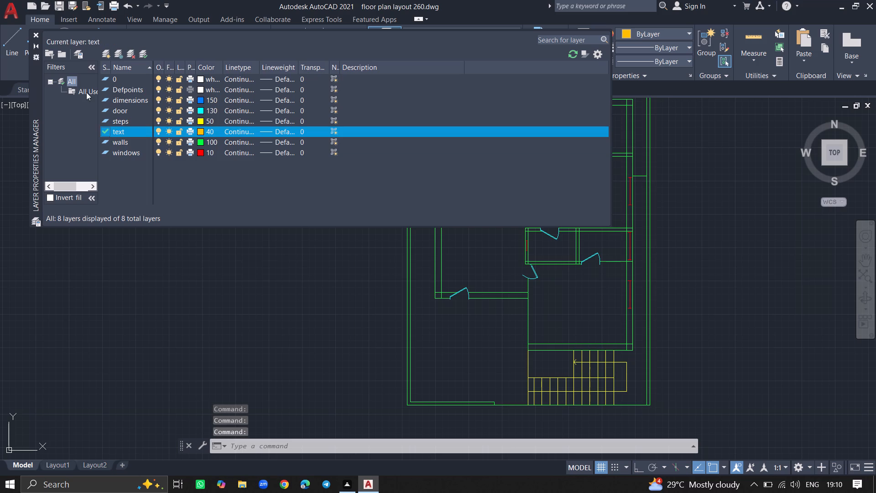
{"action": "left_click", "coordinate": [40, 35]}
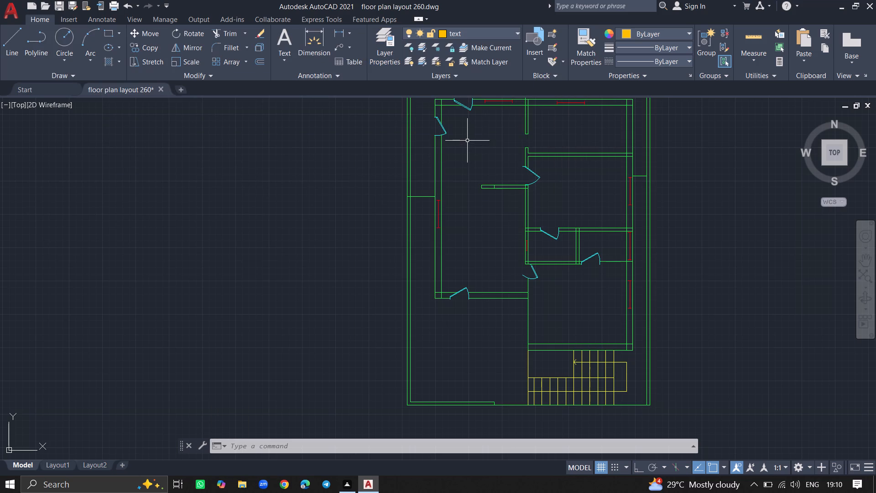
Add a two-line multiline text label, DINNING over 10'6"X10'0", in the upper part of the large left-hand room.
{"action": "scroll", "coordinate": [467, 141], "scroll_direction": "up", "scroll_amount": 3, "text": "ctrl"}
{"action": "scroll", "coordinate": [467, 141], "scroll_direction": "down", "scroll_amount": 2, "text": "ctrl"}
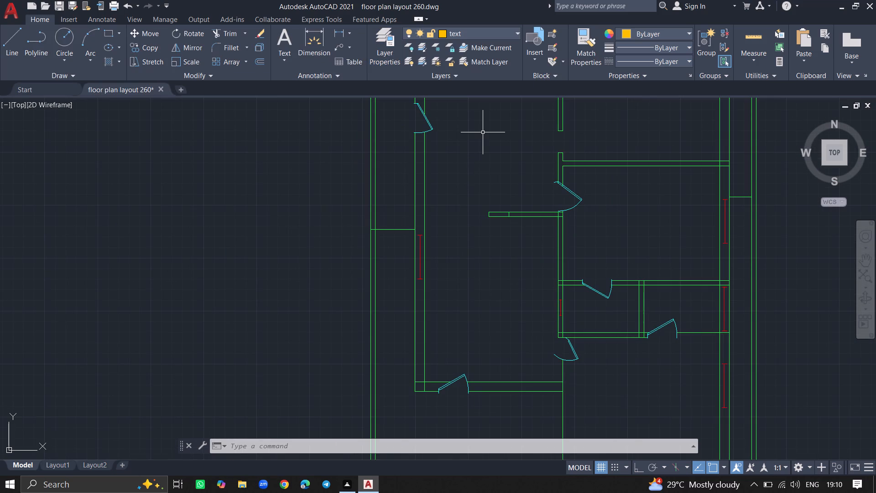
{"action": "scroll", "coordinate": [483, 132], "scroll_direction": "down", "scroll_amount": 6, "text": "ctrl"}
{"action": "scroll", "coordinate": [481, 125], "scroll_direction": "up", "scroll_amount": 3, "text": "ctrl"}
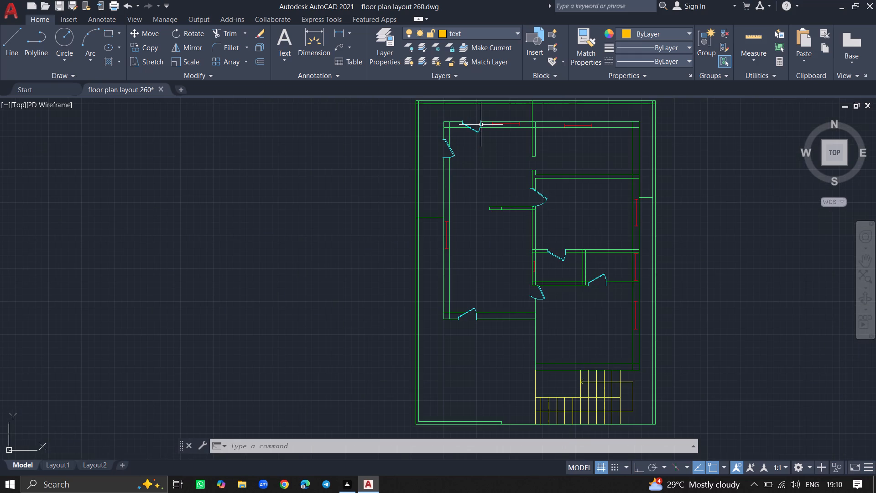
{"action": "type", "text": "MTEXT"}
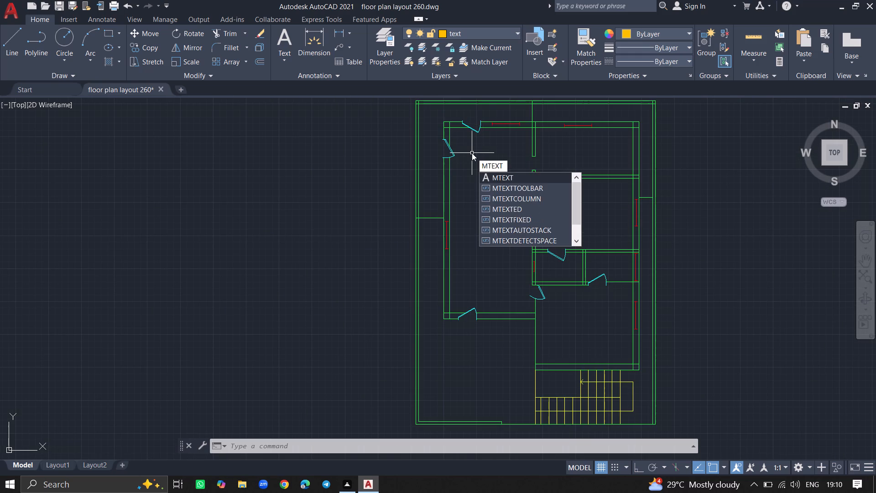
{"action": "key", "text": "Return"}
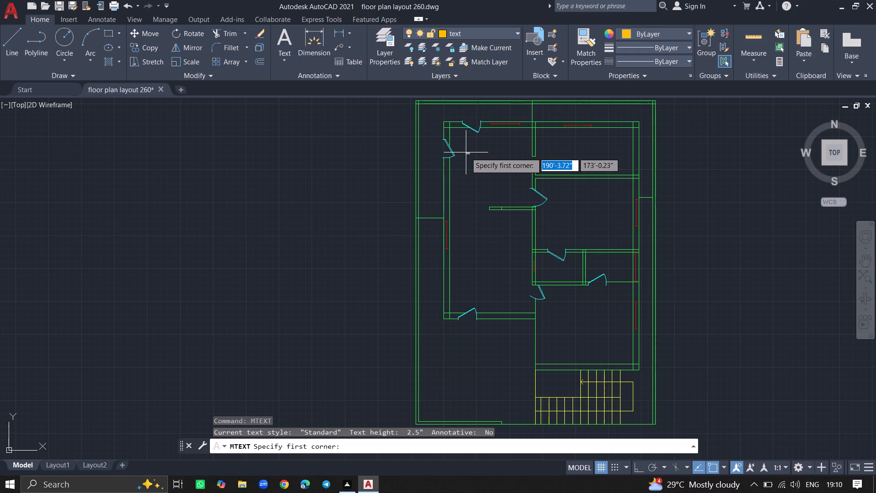
{"action": "left_click", "coordinate": [466, 152]}
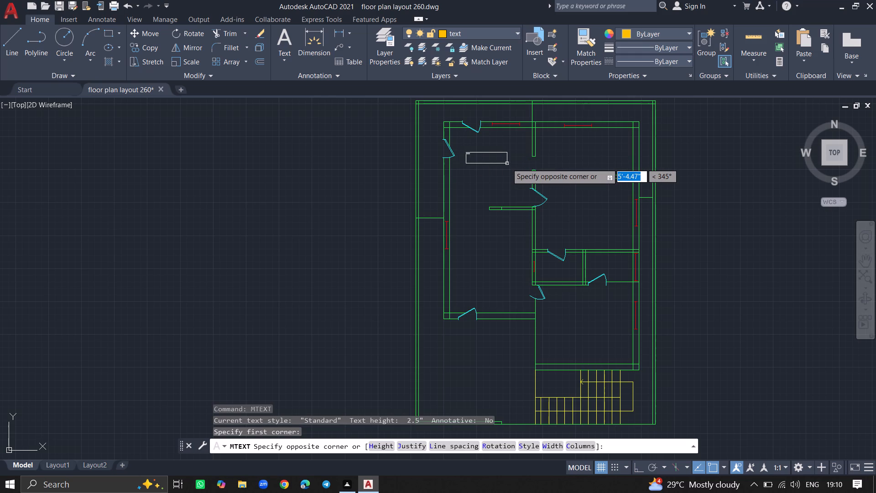
{"action": "left_click", "coordinate": [512, 164]}
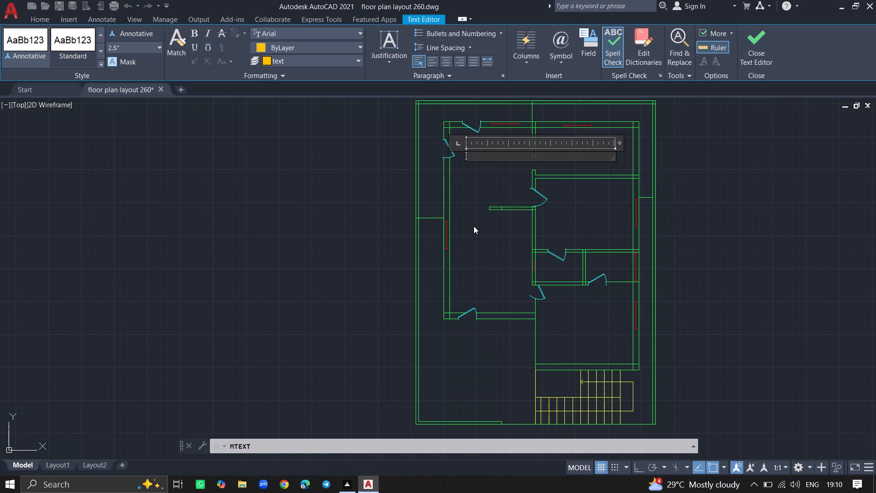
{"action": "type", "text": "DINNING"}
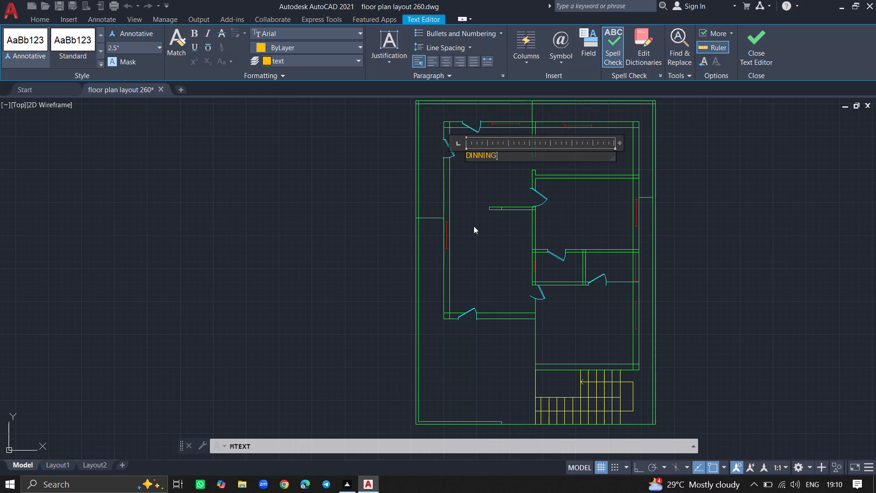
{"action": "key", "text": "Return"}
{"action": "key", "text": "1"}
{"action": "type", "text": "0'"}
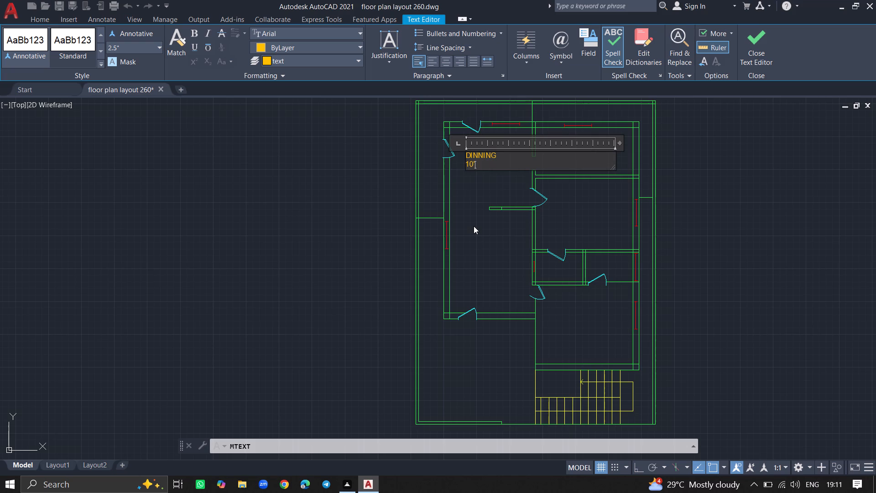
{"action": "key", "text": "6"}
{"action": "key", "text": "shift+quotedbl"}
{"action": "type", "text": "X1"}
{"action": "type", "text": "0'0"}
{"action": "key", "text": "shift+quotedbl"}
{"action": "left_click", "coordinate": [466, 248]}
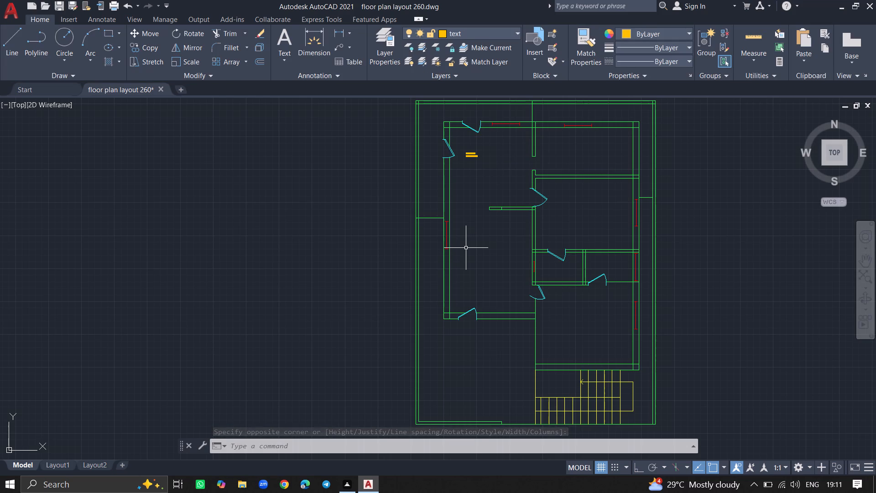
Add a two-line multiline text label, HALL over 10'6"X13'0", in the lower part of the large left-hand room.
{"action": "type", "text": "MTEXT"}
{"action": "key", "text": "Return"}
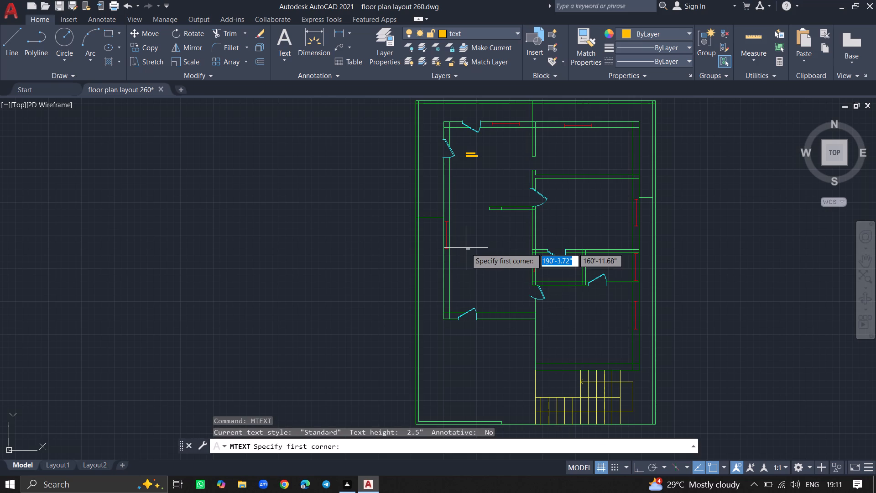
{"action": "left_click", "coordinate": [466, 248]}
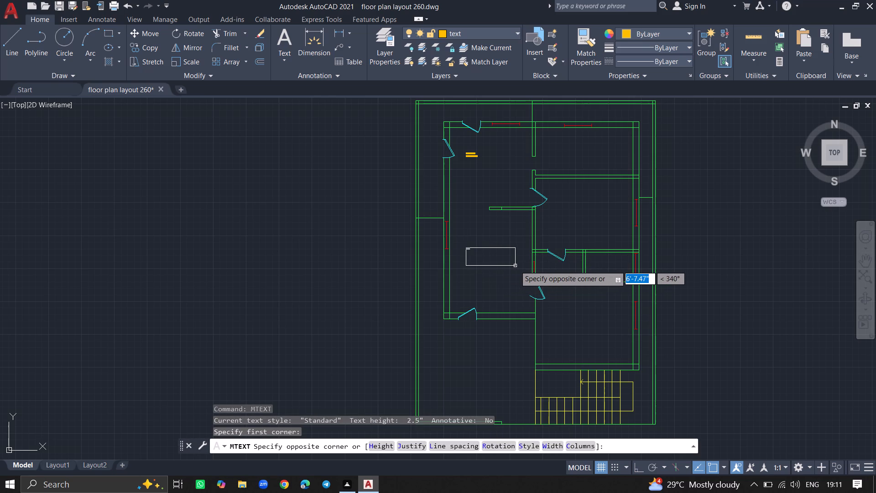
{"action": "left_click", "coordinate": [515, 266]}
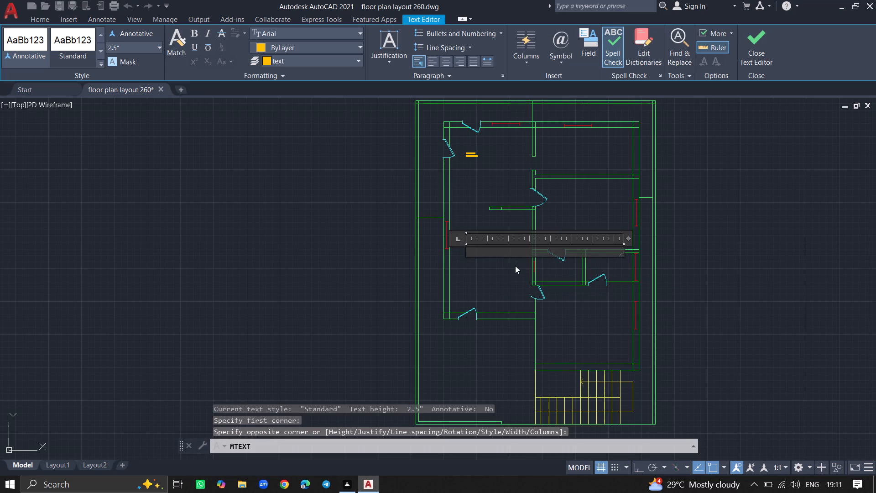
{"action": "key", "text": "h"}
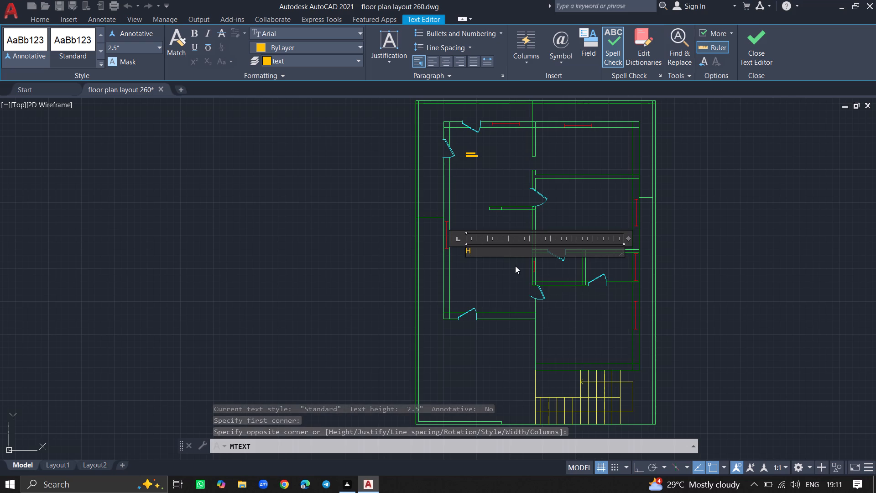
{"action": "key", "text": "a"}
{"action": "type", "text": "LL"}
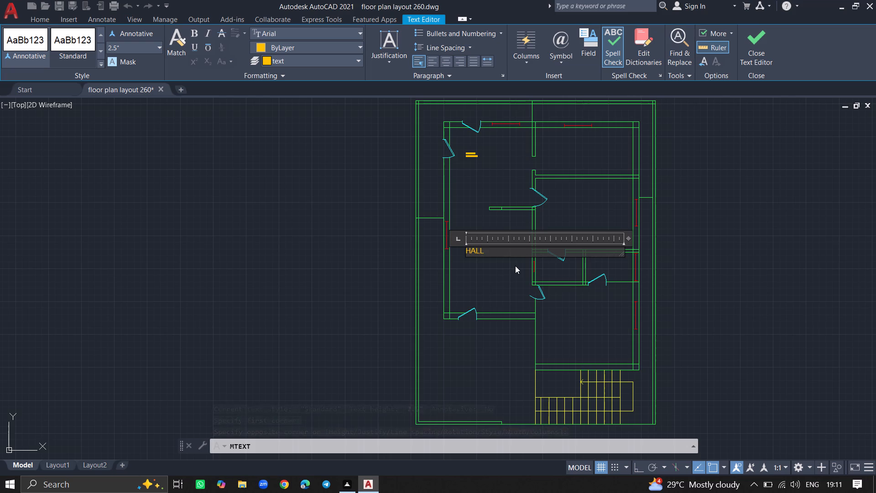
{"action": "key", "text": "Return"}
{"action": "type", "text": "10"}
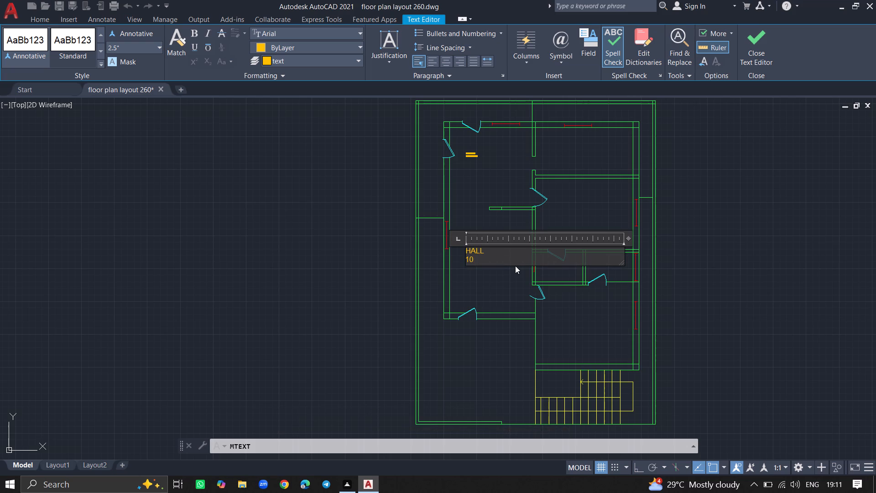
{"action": "type", "text": "'6"}
{"action": "key", "text": "shift+quotedbl"}
{"action": "key", "text": "x"}
{"action": "key", "text": "1"}
{"action": "key", "text": "3"}
{"action": "type", "text": "'0"}
{"action": "key", "text": "shift+quotedbl"}
{"action": "left_click", "coordinate": [567, 155]}
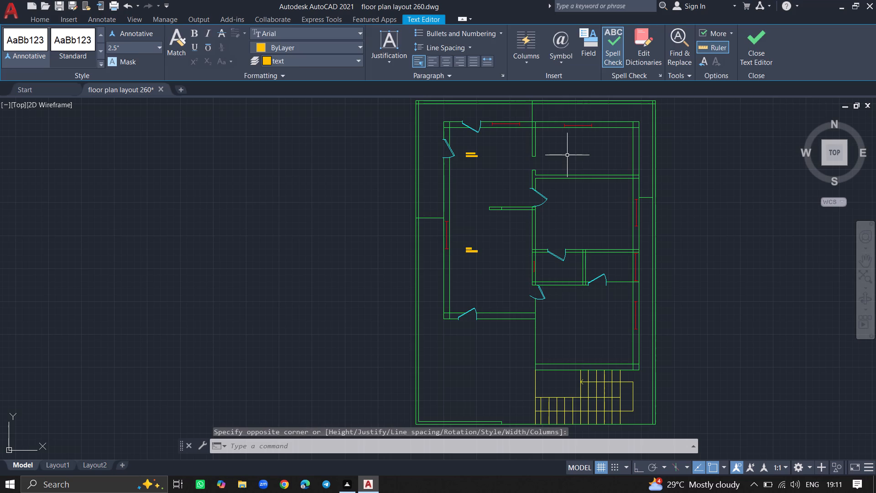
Add a two-line multiline text label, KITCHEN over 12'4"X6'0", in the upper right-hand room of the plan.
{"action": "type", "text": "MTEXT"}
{"action": "key", "text": "Return"}
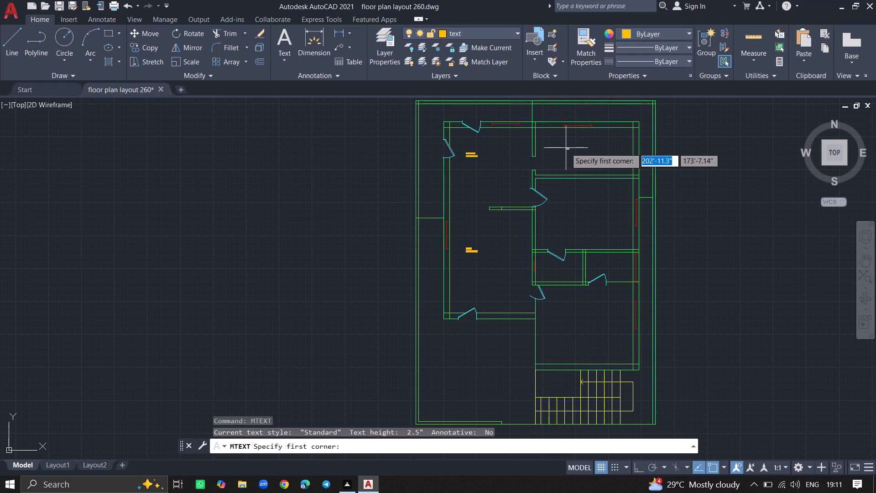
{"action": "left_click", "coordinate": [566, 148]}
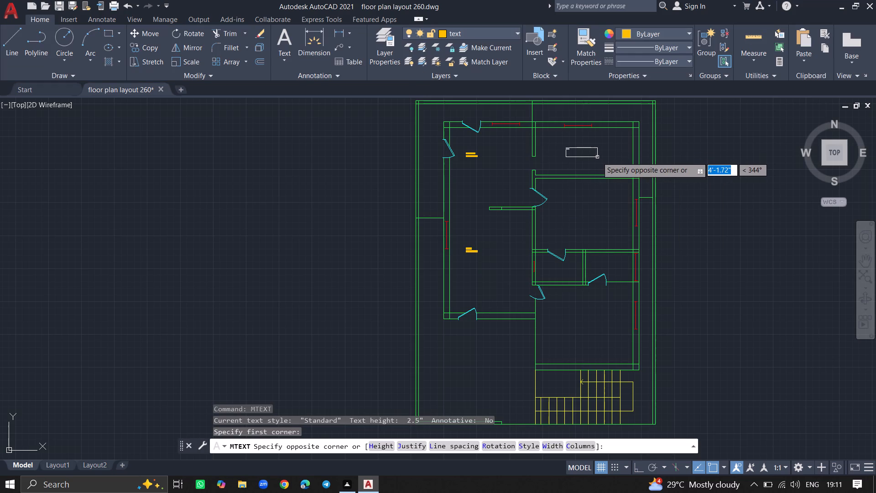
{"action": "left_click", "coordinate": [597, 157]}
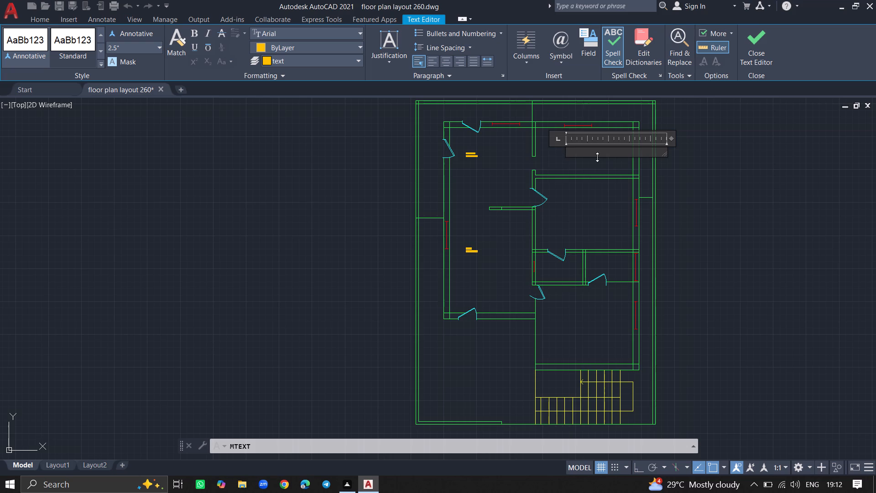
{"action": "type", "text": "KITCHEB"}
{"action": "key", "text": "BackSpace"}
{"action": "key", "text": "n"}
{"action": "key", "text": "Return"}
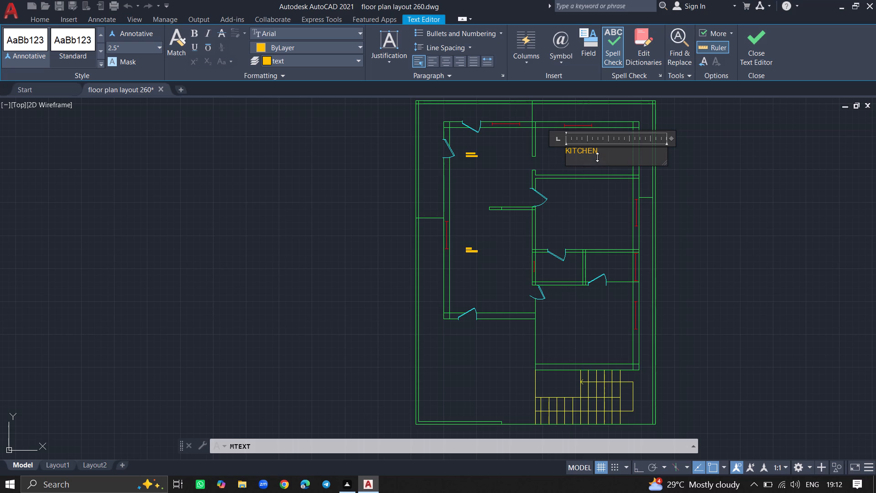
{"action": "type", "text": "12'"}
{"action": "key", "text": "4"}
{"action": "key", "text": "shift+quotedbl"}
{"action": "key", "text": "x"}
{"action": "type", "text": "6'"}
{"action": "key", "text": "0"}
{"action": "key", "text": "shift+quotedbl"}
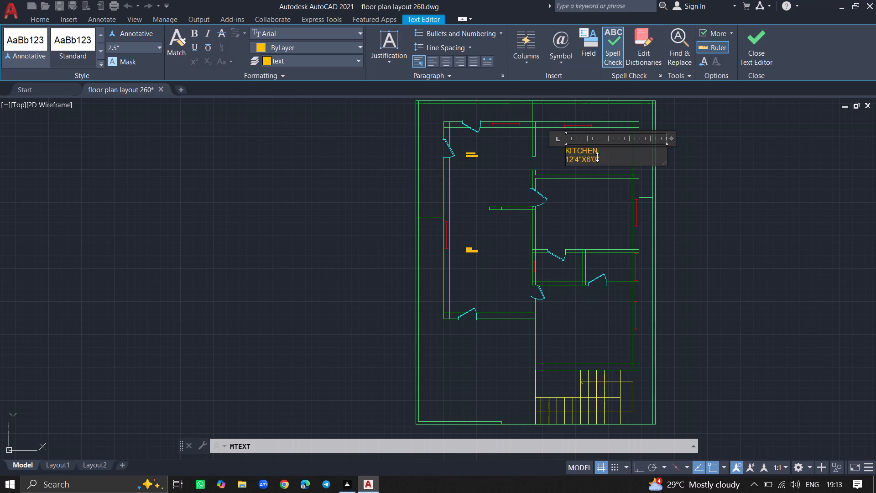
{"action": "left_click", "coordinate": [562, 202]}
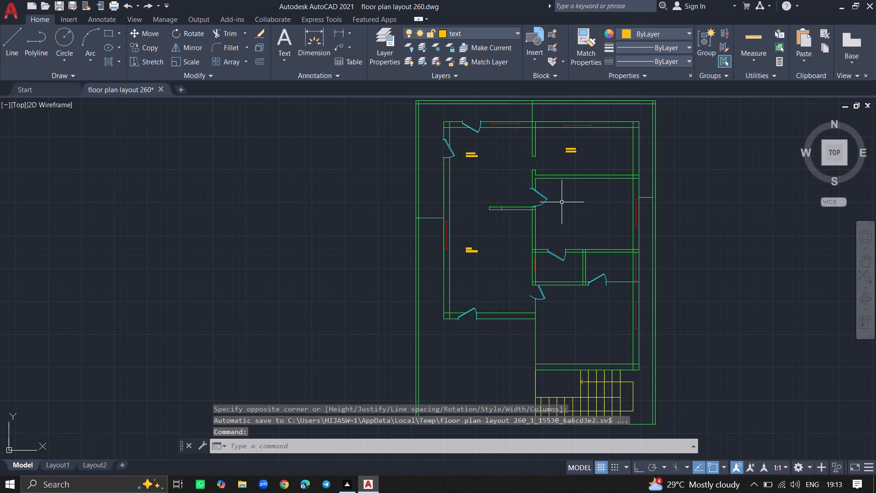
Add a two-line multiline text label, BEDROOM over 12'4"X9'0", in the room directly below the kitchen.
{"action": "type", "text": "MTEXT"}
{"action": "key", "text": "Return"}
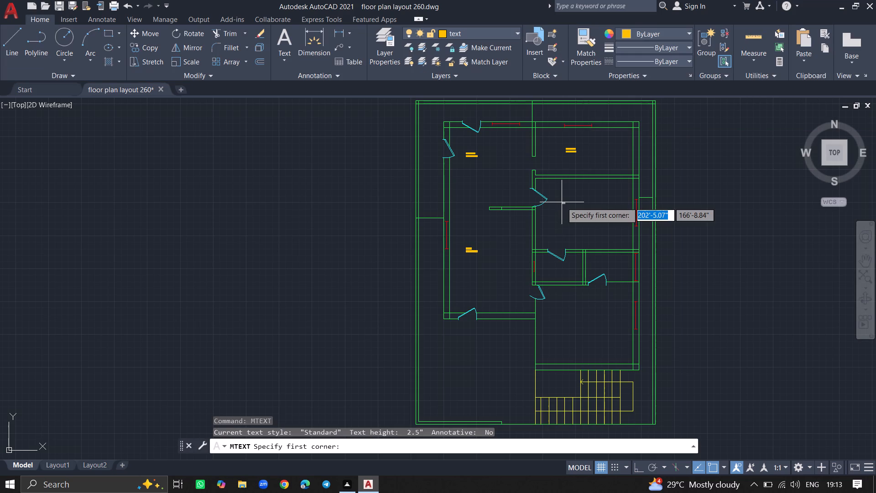
{"action": "left_click", "coordinate": [562, 202]}
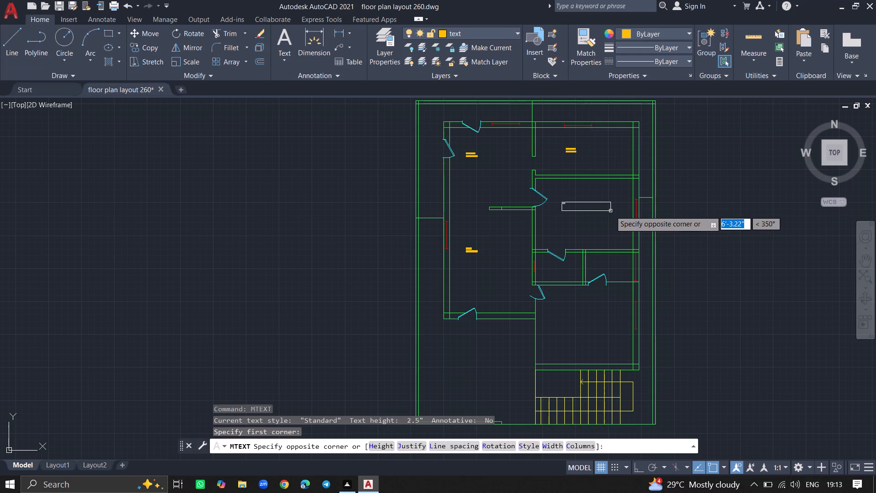
{"action": "left_click", "coordinate": [610, 211]}
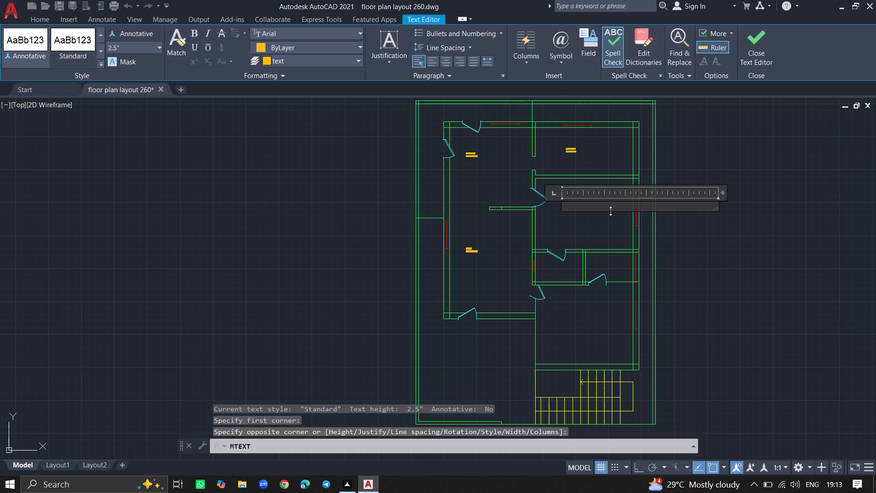
{"action": "type", "text": "BEDROOM"}
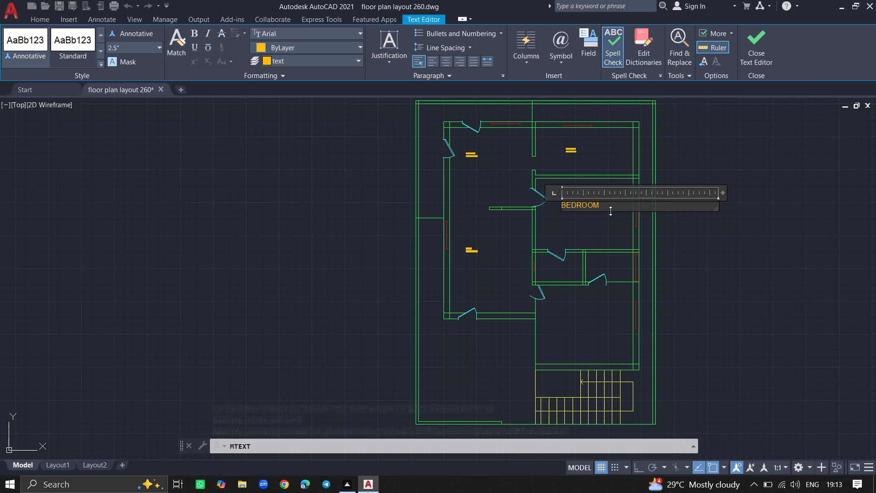
{"action": "key", "text": "Return"}
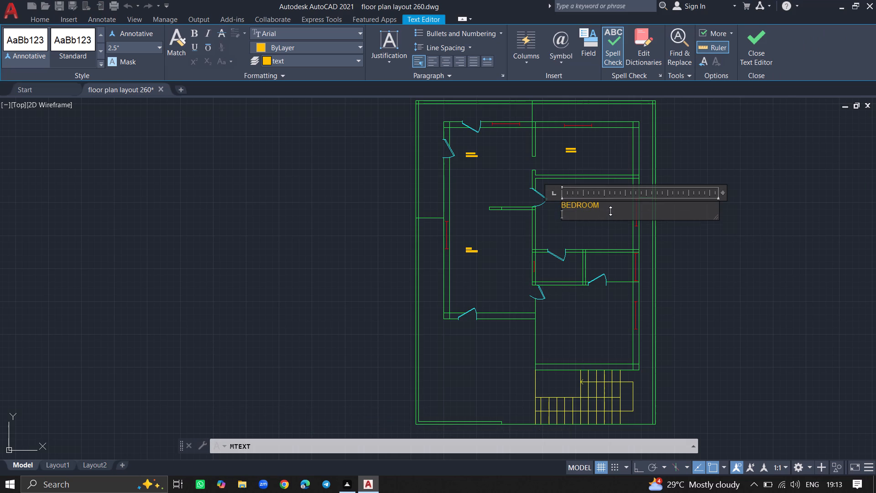
{"action": "type", "text": "12"}
{"action": "type", "text": "'4"}
{"action": "type", "text": "\"X"}
{"action": "type", "text": "9'"}
{"action": "key", "text": "0"}
{"action": "key", "text": "shift+quotedbl"}
{"action": "left_click", "coordinate": [548, 266]}
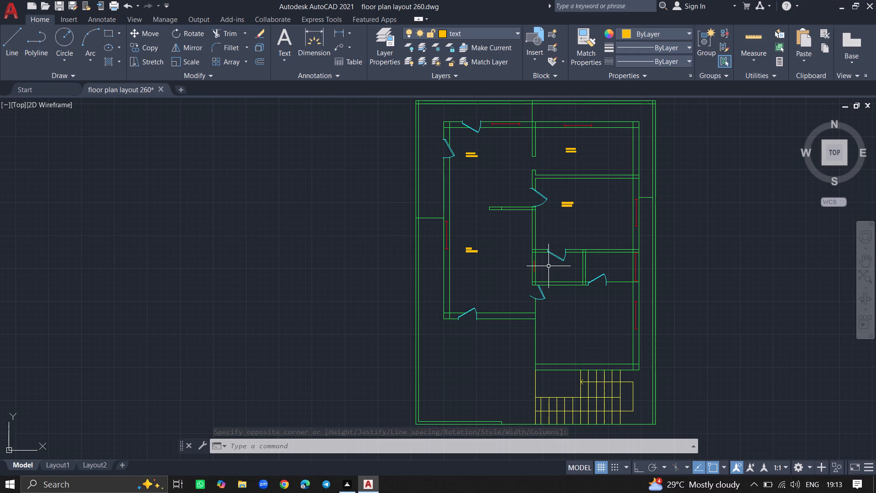
Add a two-line multiline text label, TOILET over 6'0"X3'9", in the left of the two small rooms below the bedroom.
{"action": "type", "text": "MTEXT"}
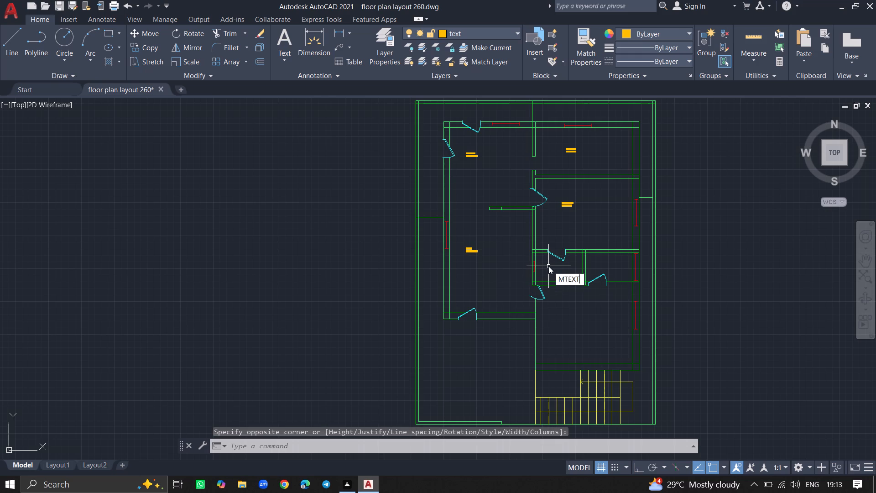
{"action": "key", "text": "Return"}
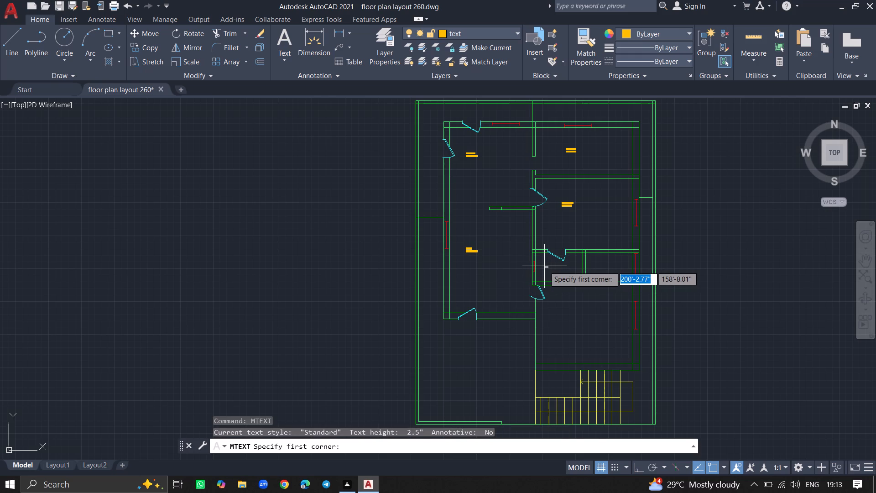
{"action": "left_click_drag", "start_coordinate": [544, 266], "coordinate": [570, 273]}
{"action": "left_click", "coordinate": [570, 273]}
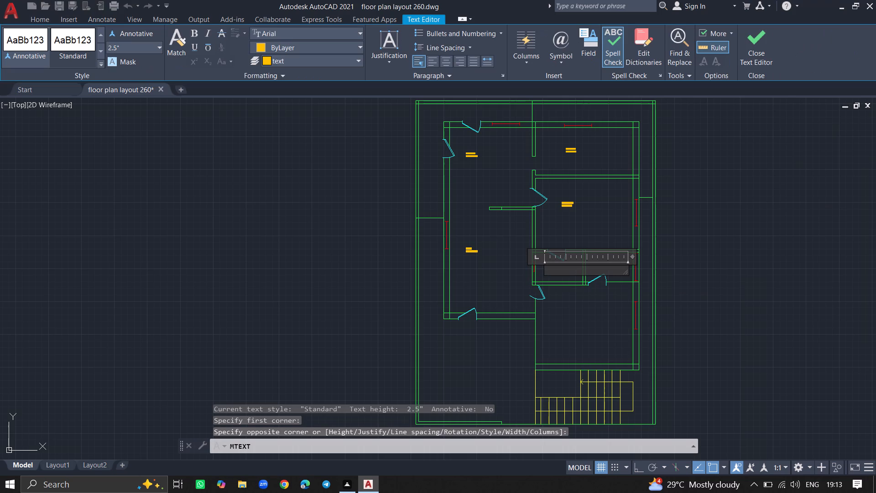
{"action": "type", "text": "TOILET"}
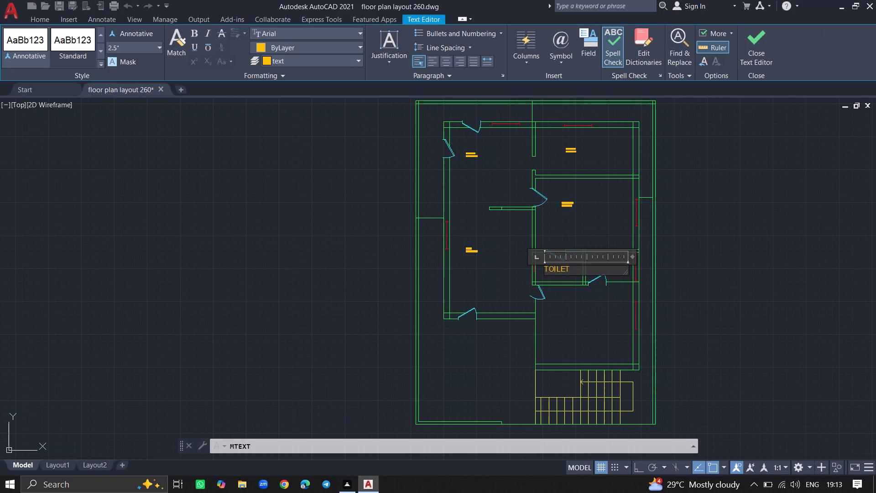
{"action": "key", "text": "Return"}
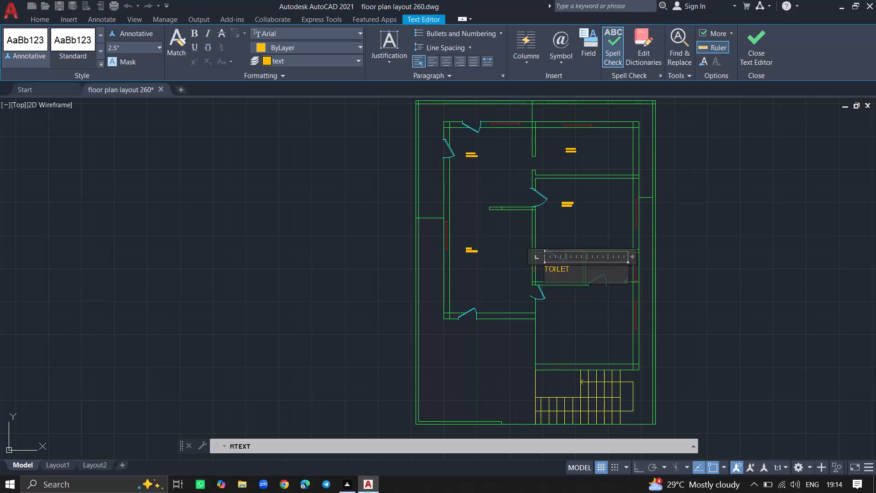
{"action": "type", "text": "6'"}
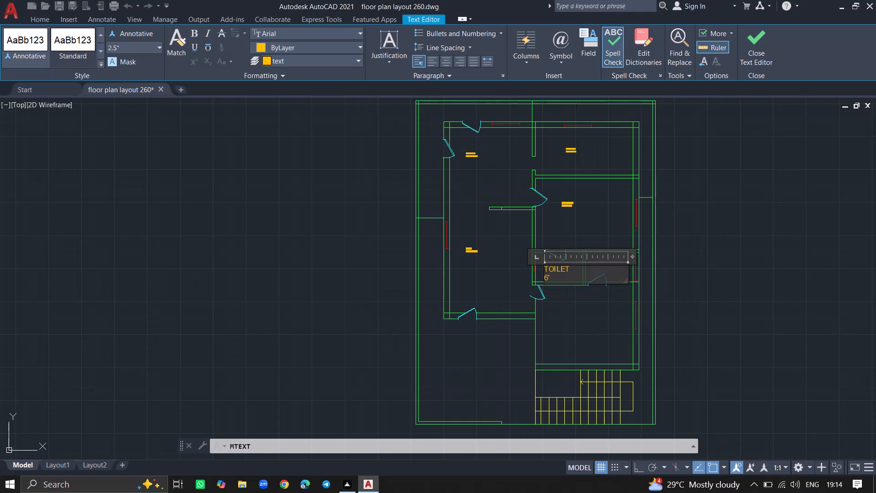
{"action": "key", "text": "0"}
{"action": "type", "text": "\"X"}
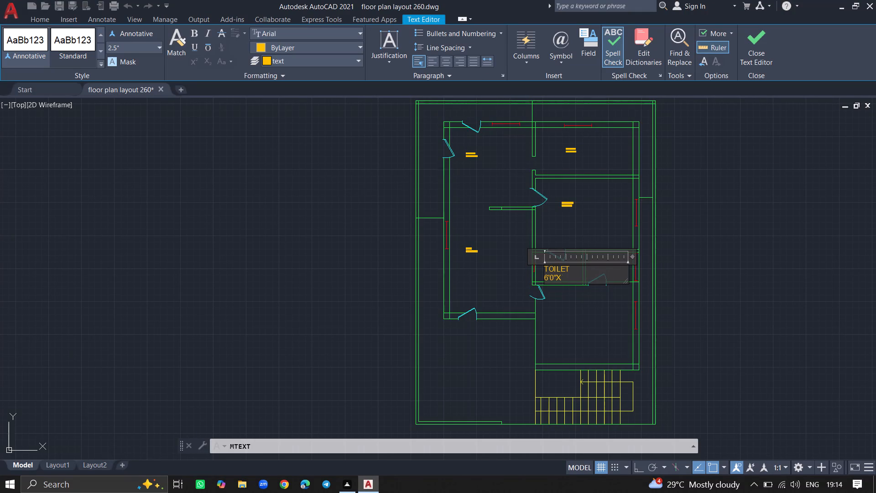
{"action": "key", "text": "3"}
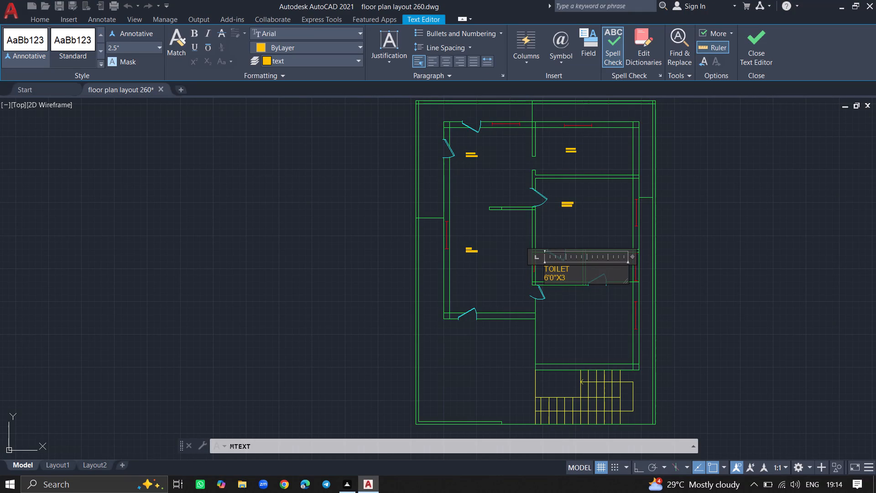
{"action": "type", "text": "'9"}
{"action": "key", "text": "shift+quotedbl"}
{"action": "key", "text": "Return"}
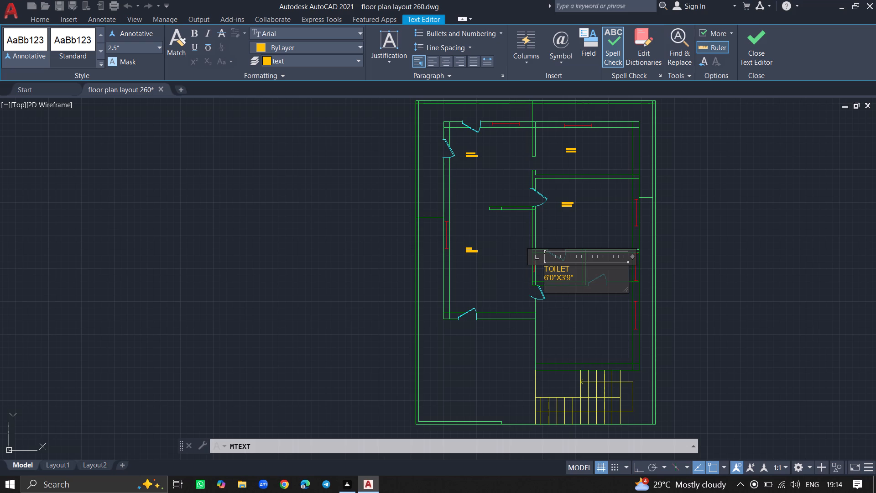
{"action": "left_click", "coordinate": [569, 326]}
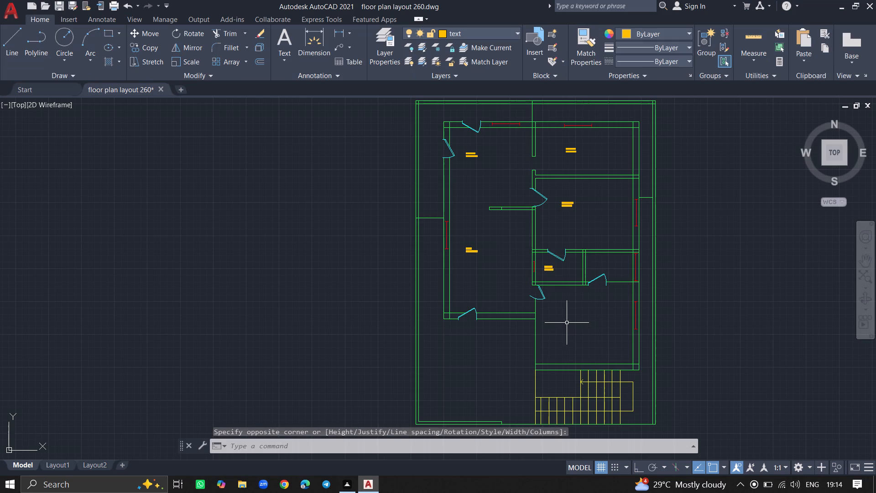
Add a two-line multiline text label, BEDROOM over 12'4"X10'0", in the large room below the two small toilet rooms.
{"action": "type", "text": "MTEXT"}
{"action": "key", "text": "Return"}
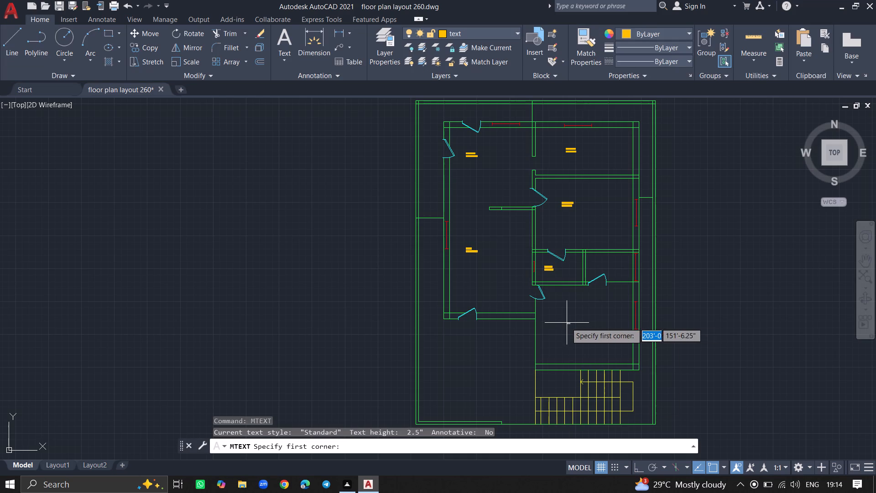
{"action": "left_click_drag", "start_coordinate": [566, 314], "coordinate": [602, 325]}
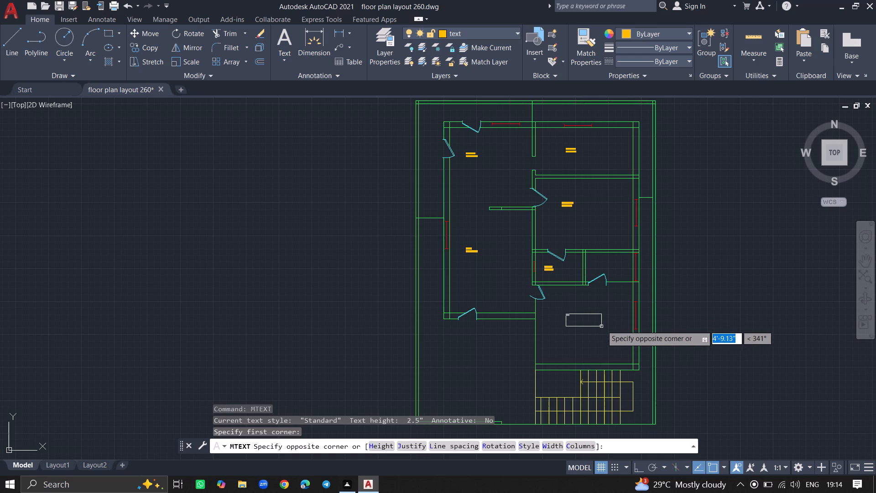
{"action": "left_click_drag", "start_coordinate": [602, 325], "coordinate": [603, 325]}
{"action": "left_click", "coordinate": [603, 325]}
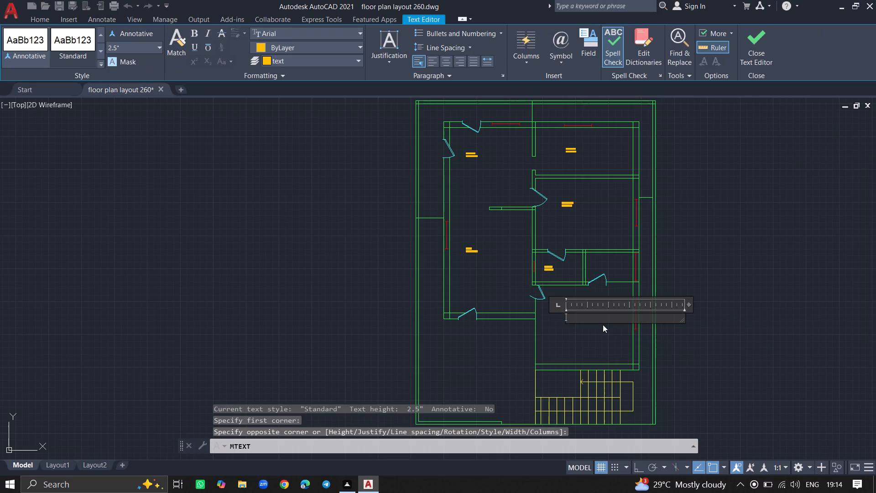
{"action": "type", "text": "BEDROOM"}
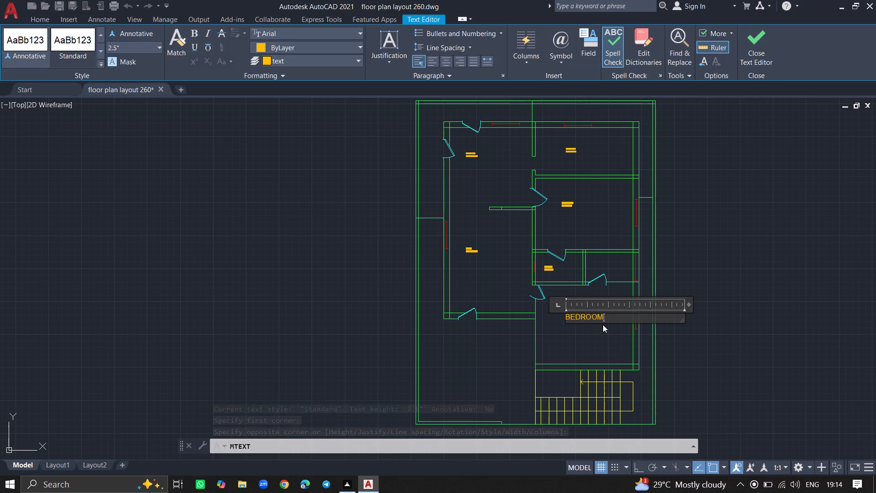
{"action": "key", "text": "Return"}
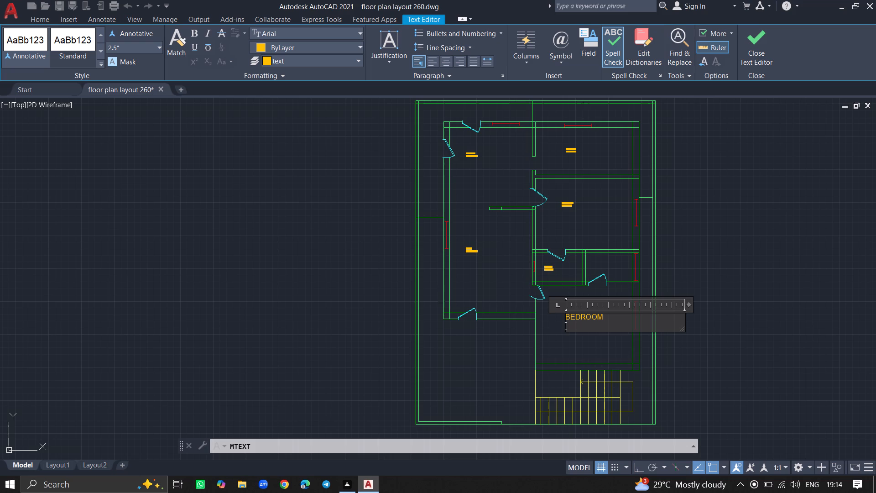
{"action": "type", "text": "12"}
{"action": "key", "text": "apostrophe"}
{"action": "key", "text": "4"}
{"action": "type", "text": "\"X"}
{"action": "key", "text": "1"}
{"action": "type", "text": "0'"}
{"action": "type", "text": "0\""}
{"action": "left_click", "coordinate": [600, 264]}
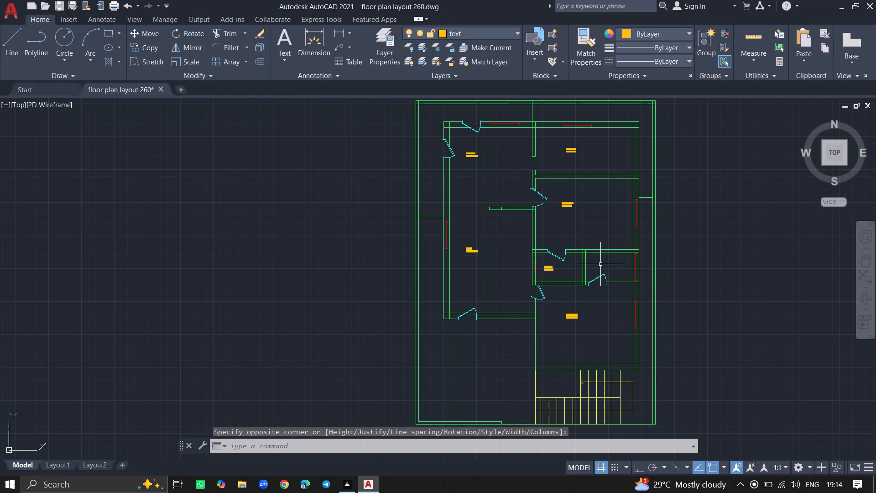
Add a two-line multiline text label, TOILET over 6'0"X3'9", in the right of the two small rooms between the bedrooms.
{"action": "type", "text": "MTEXT"}
{"action": "key", "text": "Return"}
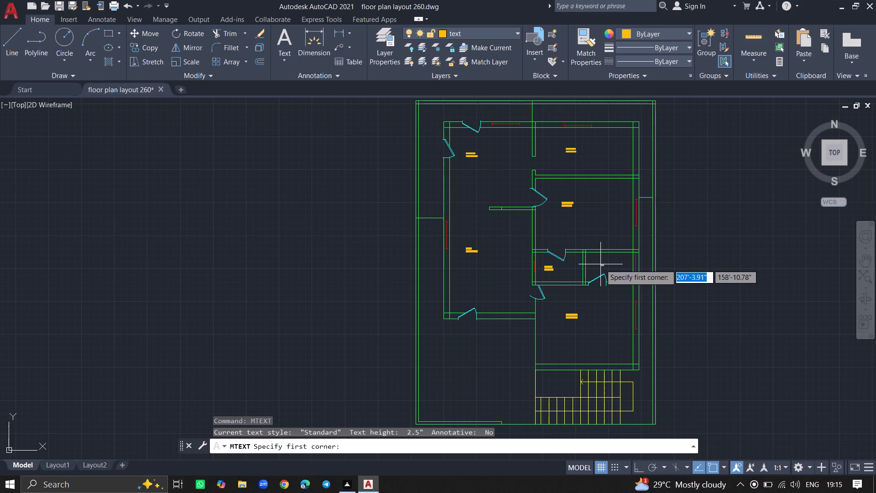
{"action": "type", "text": "TOILET"}
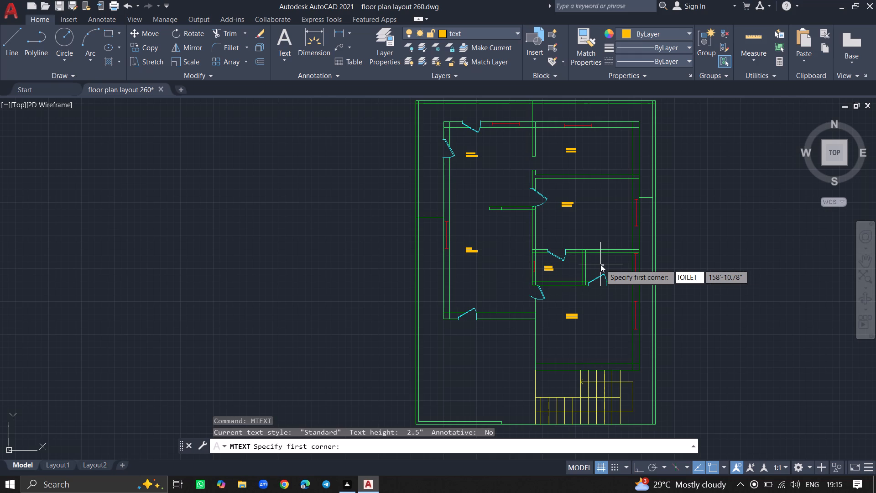
{"action": "key", "text": "BackSpace"}
{"action": "key", "text": "BackSpace"}
{"action": "key", "text": "BackSpace"}
{"action": "key", "text": "BackSpace"}
{"action": "key", "text": "BackSpace"}
{"action": "key", "text": "BackSpace"}
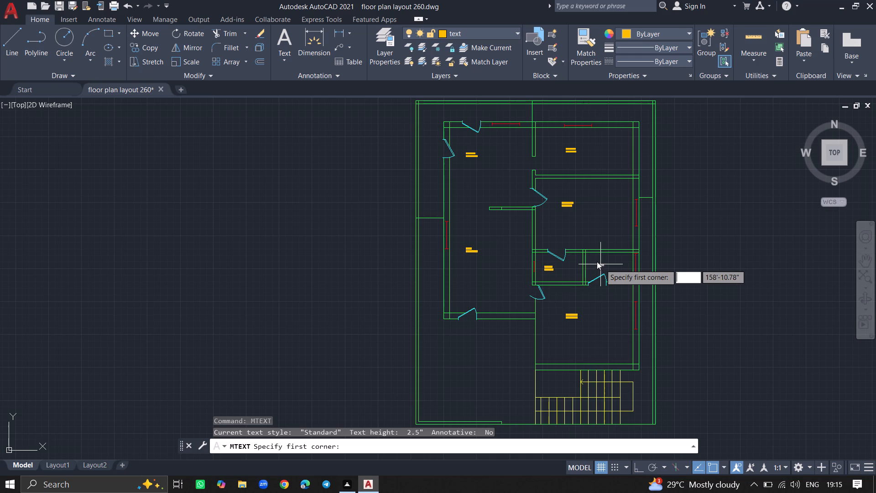
{"action": "left_click", "coordinate": [596, 260]}
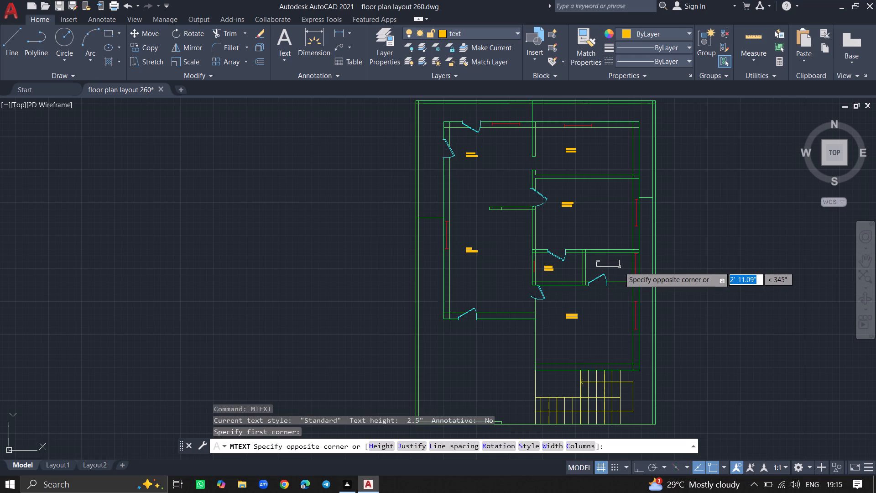
{"action": "left_click", "coordinate": [620, 268]}
{"action": "type", "text": "TOIL"}
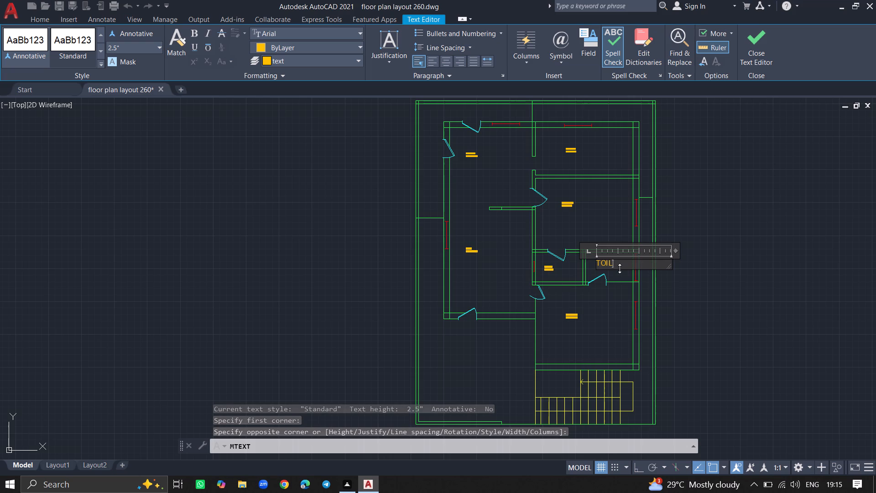
{"action": "type", "text": "ET"}
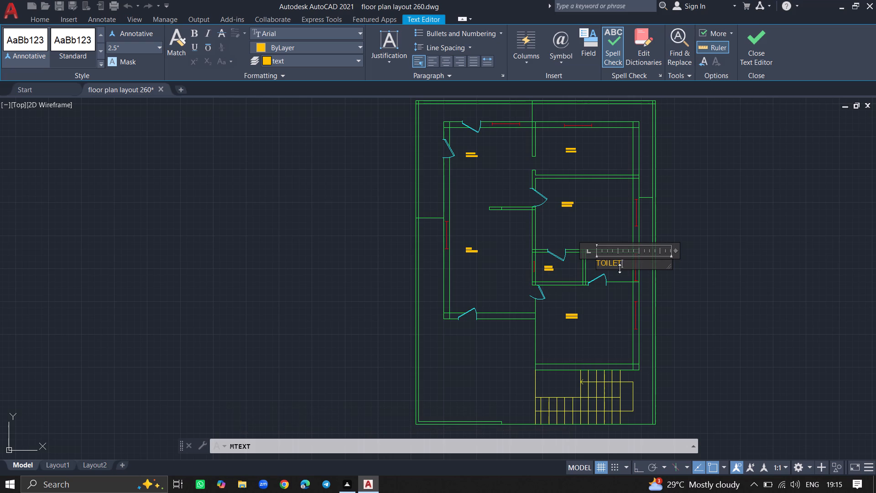
{"action": "key", "text": "Return"}
{"action": "key", "text": "6"}
{"action": "key", "text": "apostrophe"}
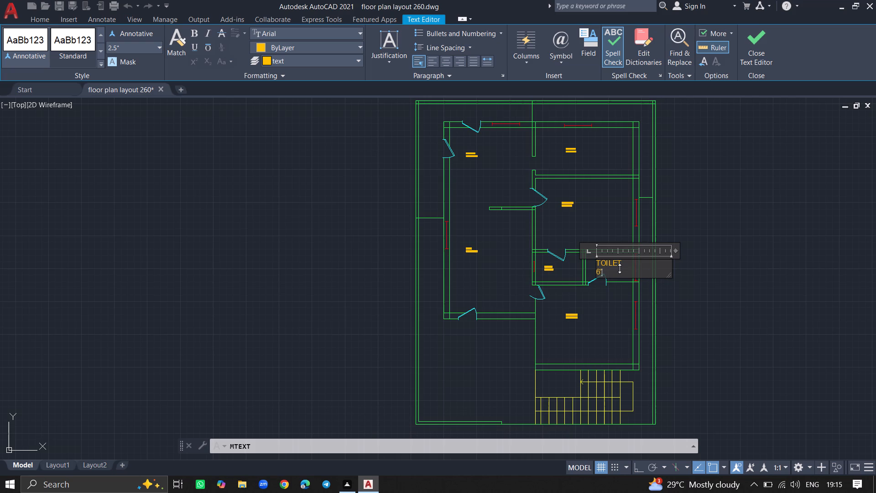
{"action": "key", "text": "0"}
{"action": "key", "text": "shift+quotedbl"}
{"action": "key", "text": "x"}
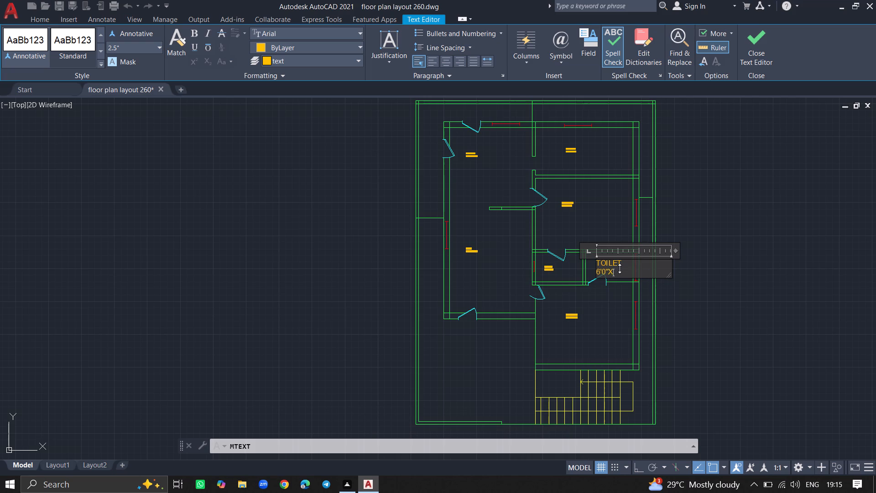
{"action": "key", "text": "3"}
{"action": "key", "text": "apostrophe"}
{"action": "key", "text": "9"}
{"action": "key", "text": "shift+quotedbl"}
{"action": "key", "text": "Return"}
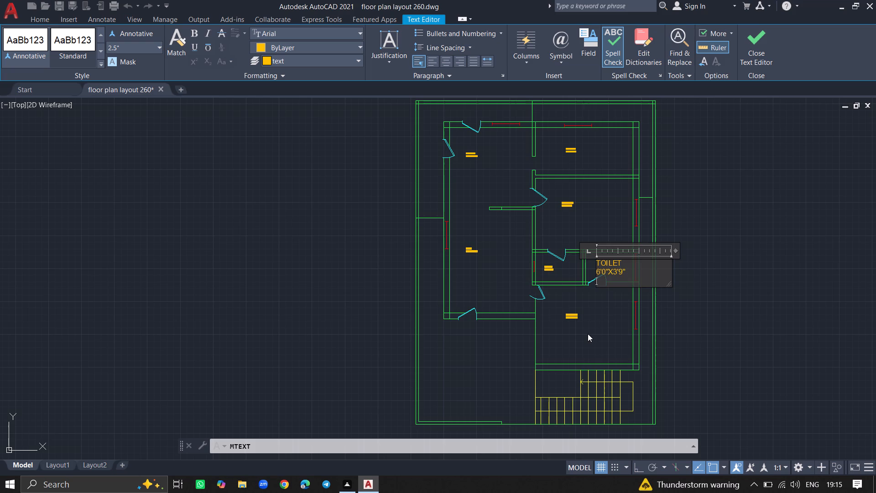
{"action": "left_click", "coordinate": [588, 334]}
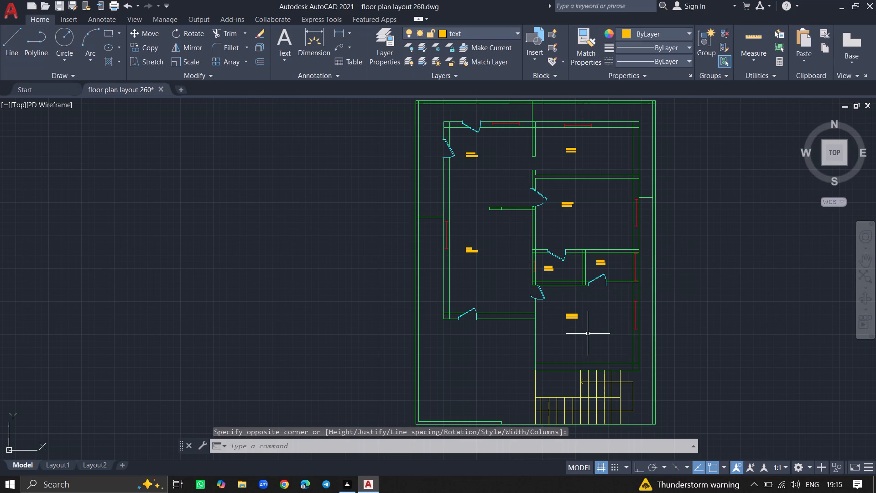
Add a two-line multiline text label, PARKING over 10'6"X13'0", in the open area below the hall, beside the staircase.
{"action": "type", "text": "MTEXT"}
{"action": "key", "text": "Return"}
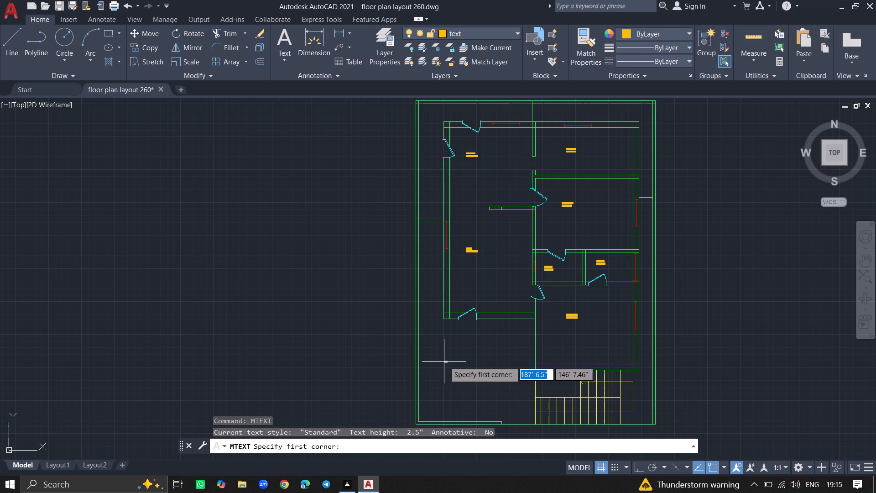
{"action": "left_click", "coordinate": [456, 363]}
{"action": "left_click", "coordinate": [507, 376]}
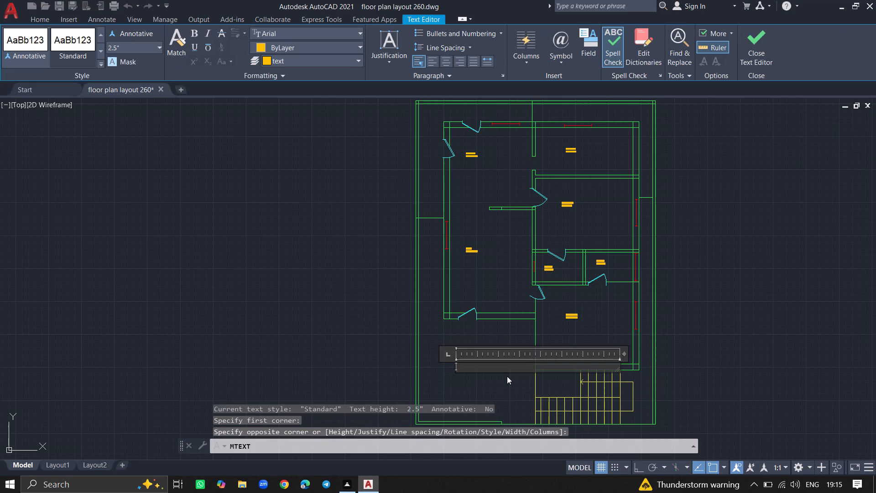
{"action": "type", "text": "PARKING"}
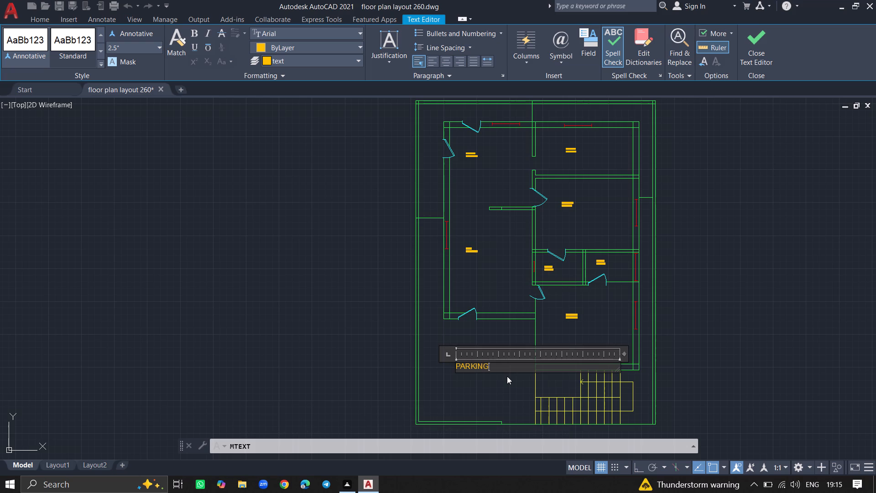
{"action": "key", "text": "Return"}
{"action": "key", "text": "1"}
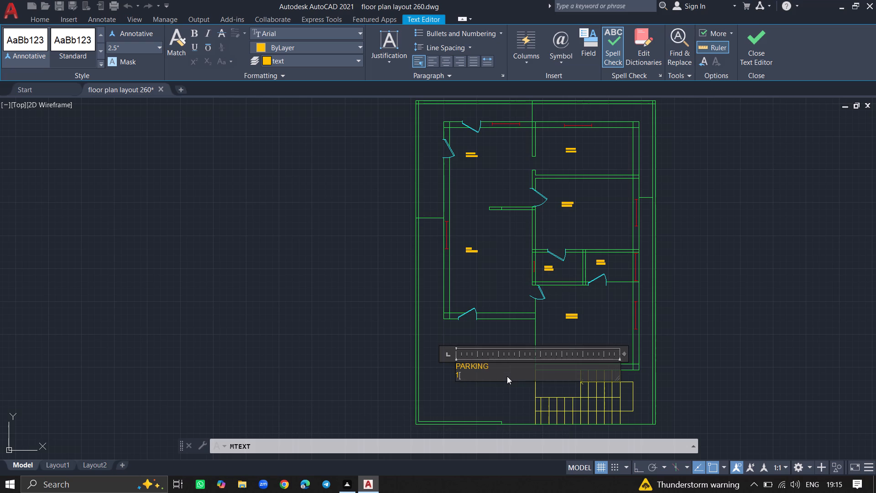
{"action": "key", "text": "0"}
{"action": "key", "text": "apostrophe"}
{"action": "key", "text": "6"}
{"action": "key", "text": "shift+quotedbl"}
{"action": "key", "text": "x"}
{"action": "type", "text": "13"}
{"action": "key", "text": "apostrophe"}
{"action": "type", "text": "0\""}
{"action": "left_click", "coordinate": [503, 248]}
Save the drawing with the completed PARKING label.
{"action": "scroll", "coordinate": [503, 201], "scroll_direction": "down", "scroll_amount": 3, "text": "ctrl"}
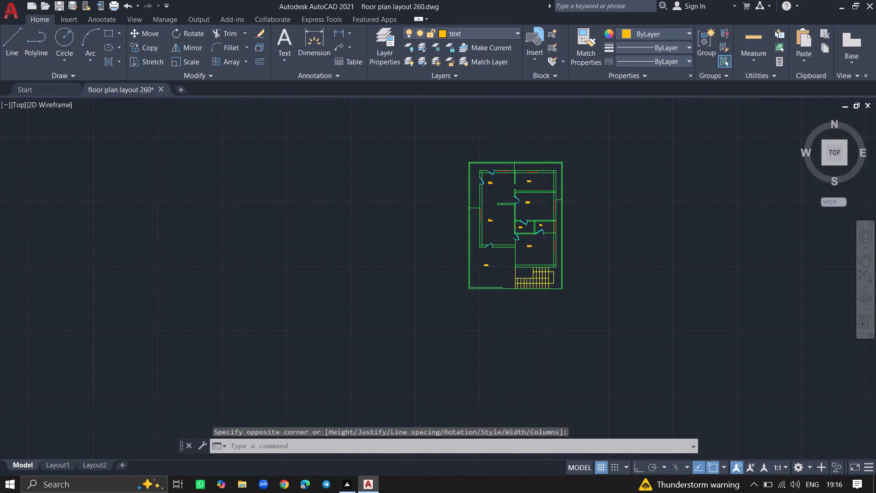
{"action": "scroll", "coordinate": [506, 178], "scroll_direction": "up", "scroll_amount": 4, "text": "ctrl"}
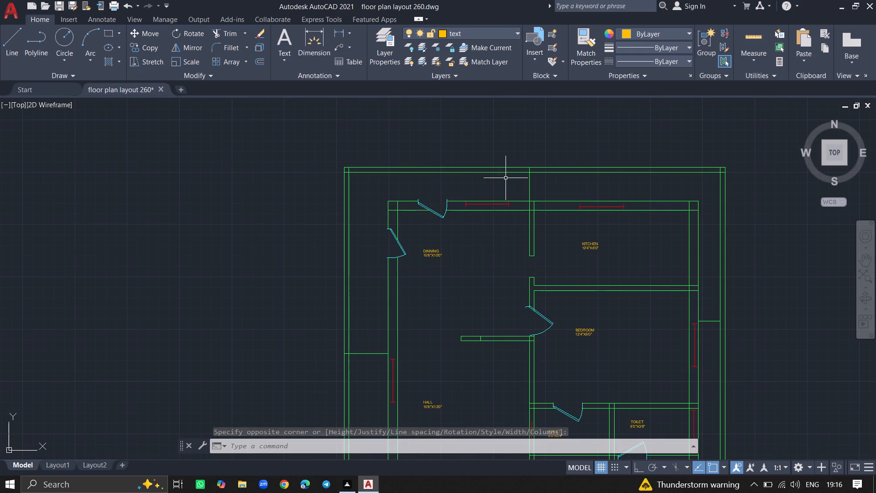
{"action": "key", "text": "ctrl+s"}
{"action": "key", "text": "ctrl+s"}
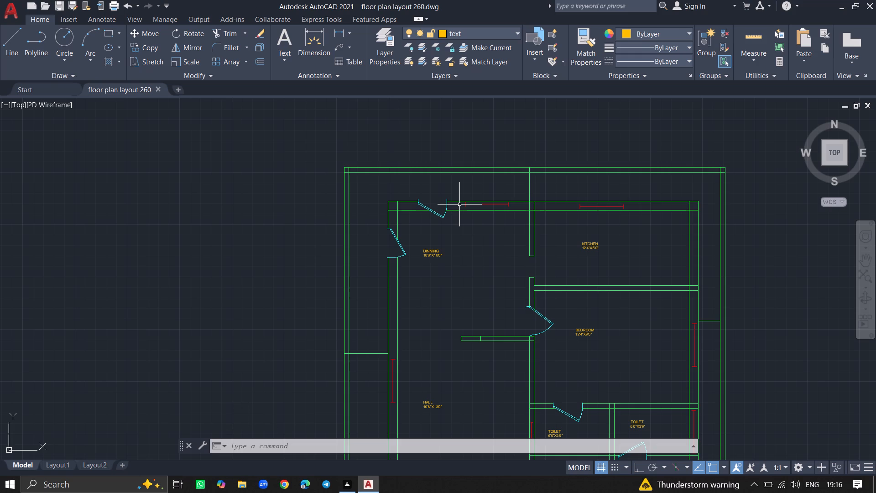
Add a multiline text label reading 2'2" BALCONY in the strip between the outer boundary wall and the dining room.
{"action": "type", "text": "MTEXT"}
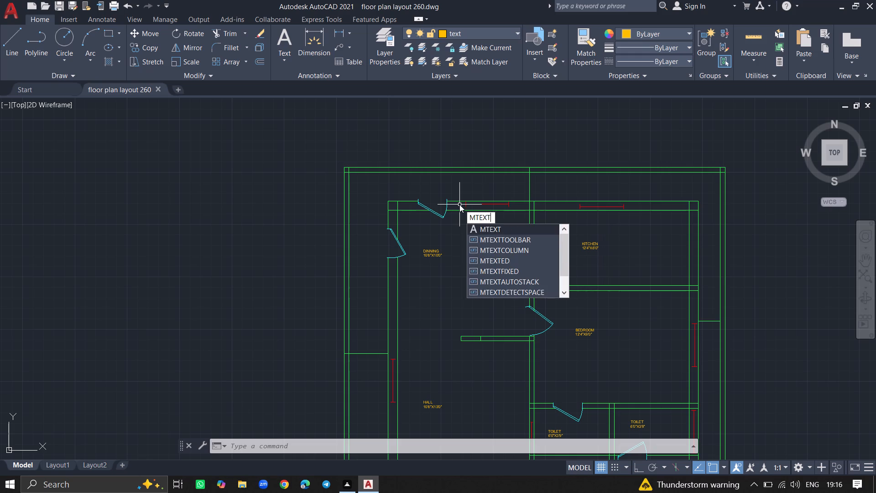
{"action": "key", "text": "Return"}
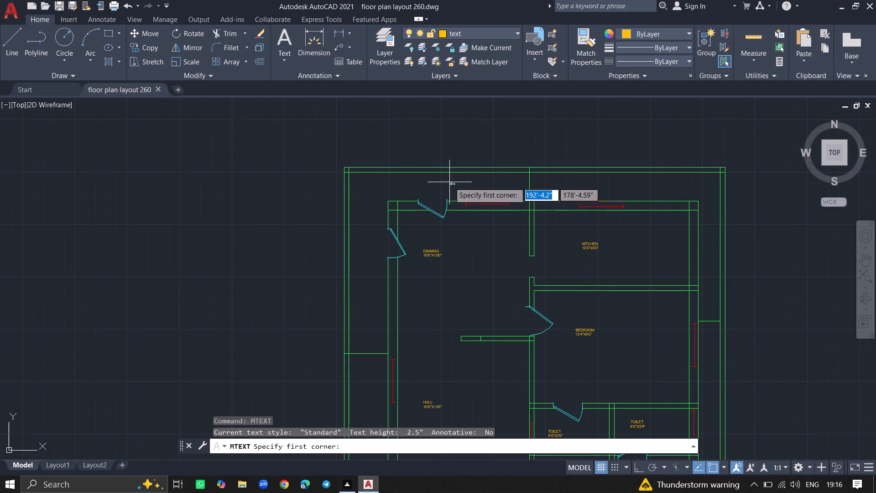
{"action": "left_click", "coordinate": [448, 181]}
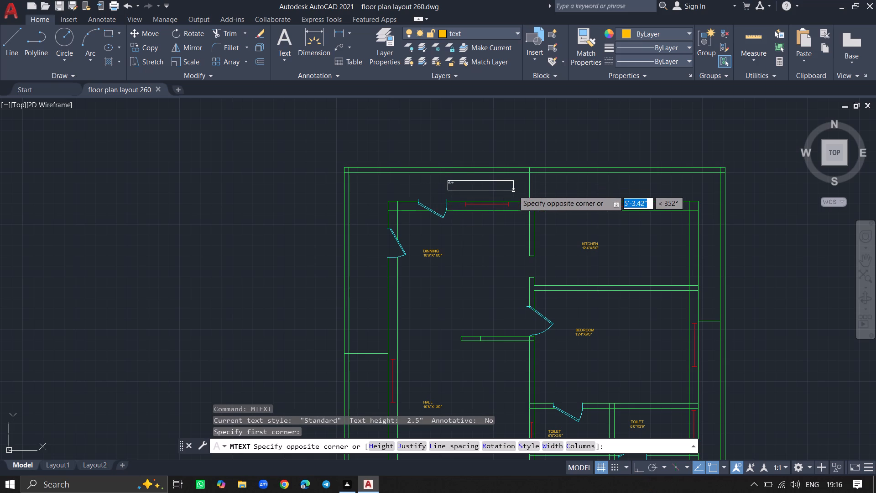
{"action": "left_click", "coordinate": [513, 190]}
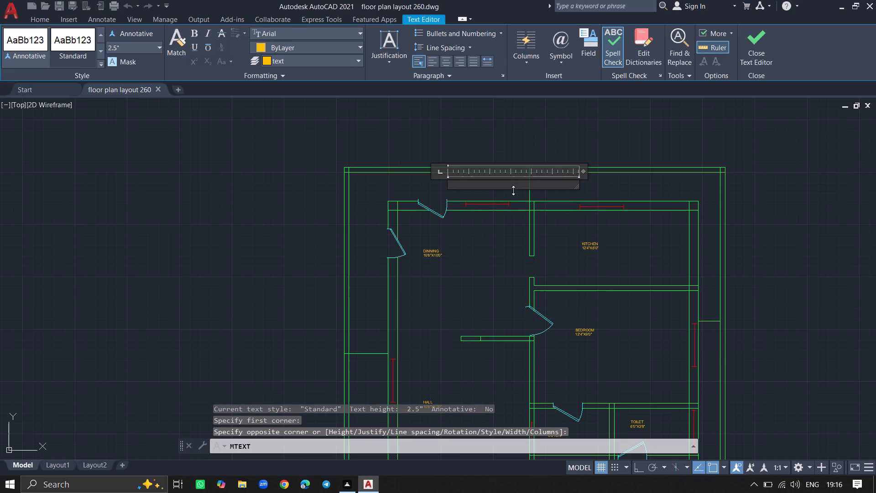
{"action": "key", "text": "2"}
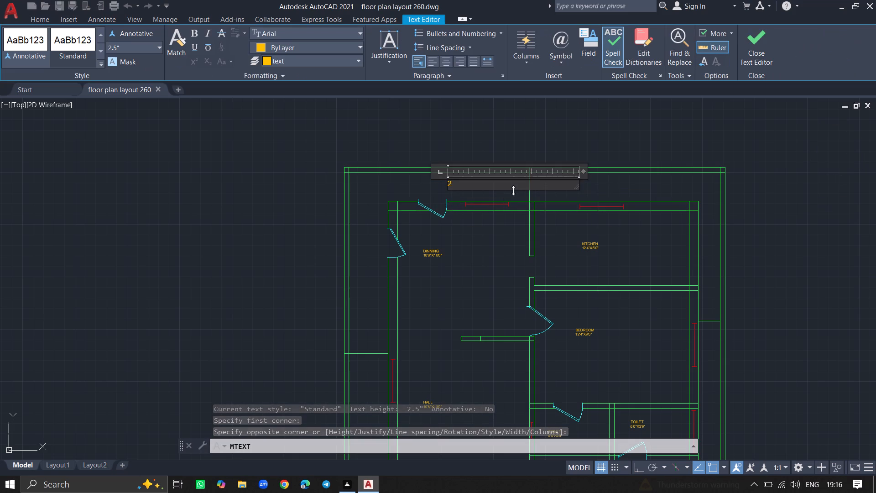
{"action": "key", "text": "apostrophe"}
{"action": "key", "text": "2"}
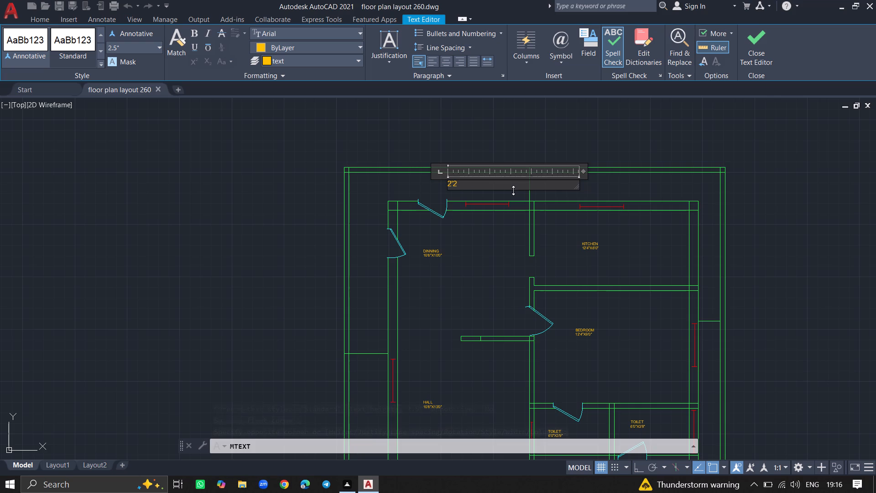
{"action": "key", "text": "shift+quotedbl"}
{"action": "key", "text": "space"}
{"action": "type", "text": "BAL"}
{"action": "type", "text": "CONY"}
{"action": "left_click", "coordinate": [594, 191]}
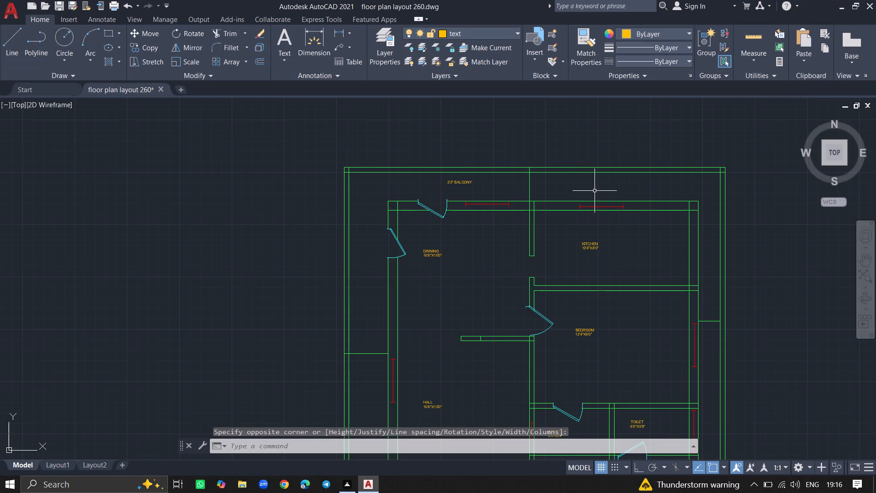
Extend the inner line of the parking area's lower boundary wall across to the edge of the staircase.
{"action": "scroll", "coordinate": [559, 272], "scroll_direction": "down", "scroll_amount": 4, "text": "ctrl"}
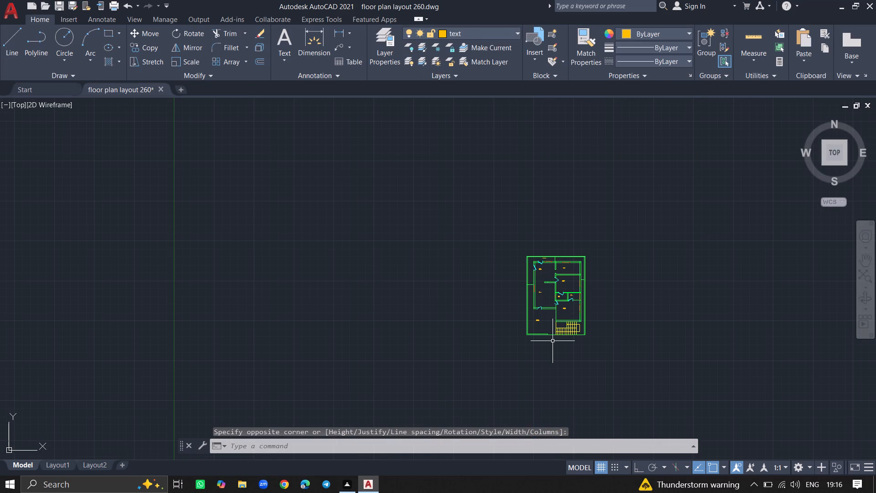
{"action": "scroll", "coordinate": [553, 341], "scroll_direction": "up", "scroll_amount": 6, "text": "ctrl"}
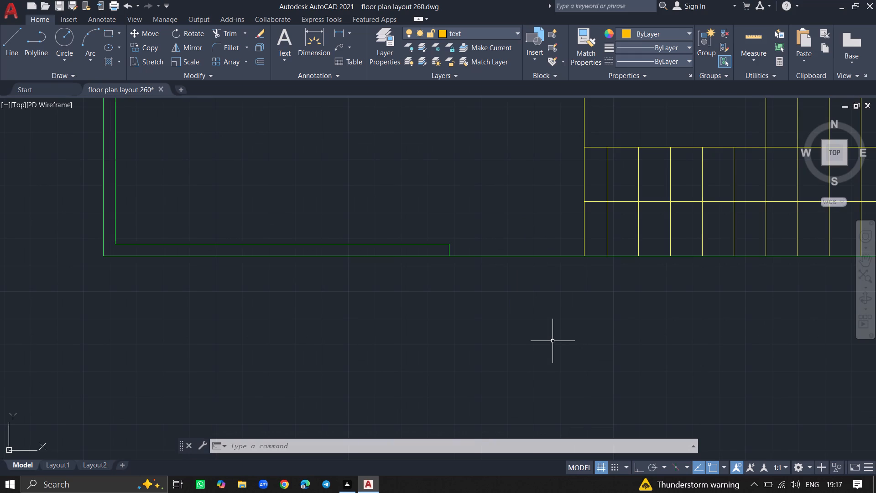
{"action": "type", "text": "EX"}
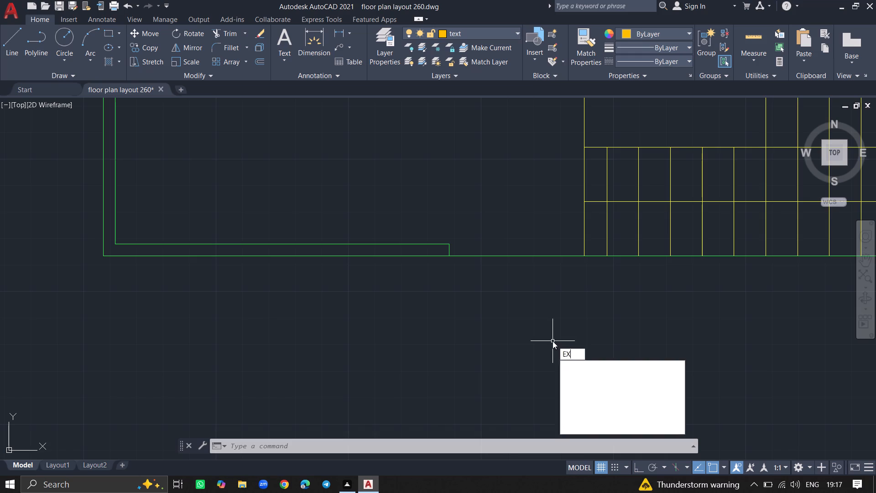
{"action": "key", "text": "Return"}
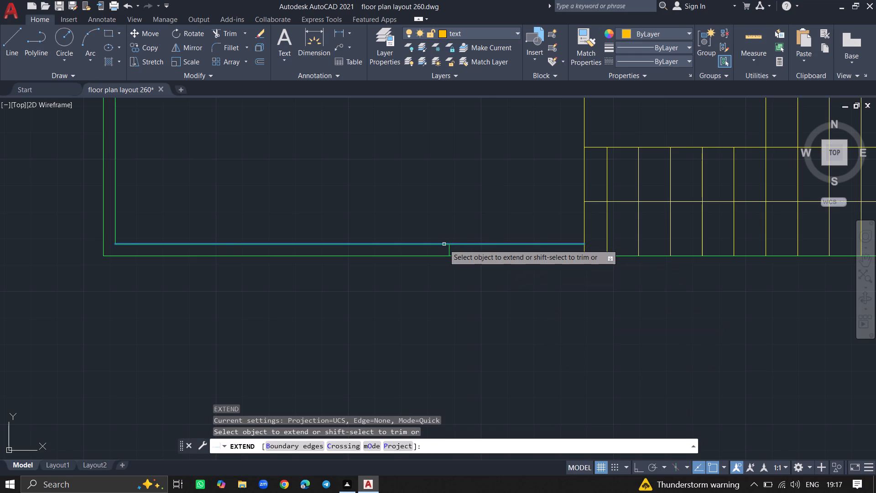
{"action": "left_click", "coordinate": [444, 244]}
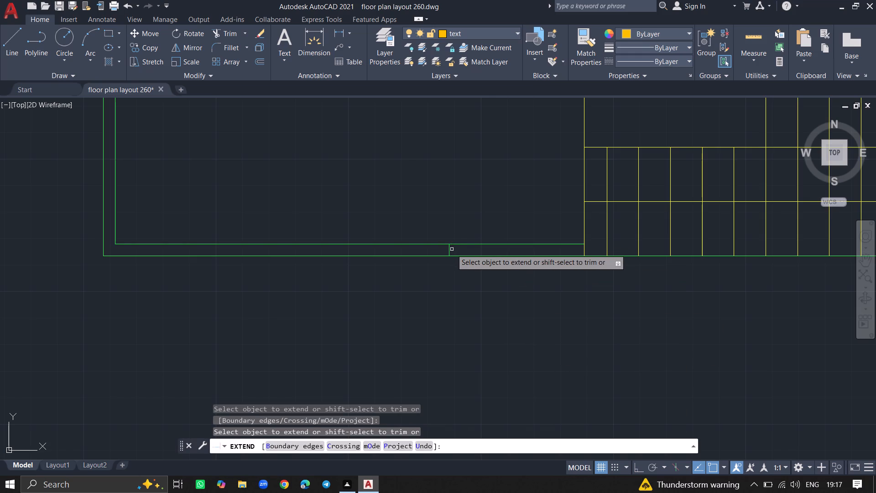
{"action": "key", "text": "Return"}
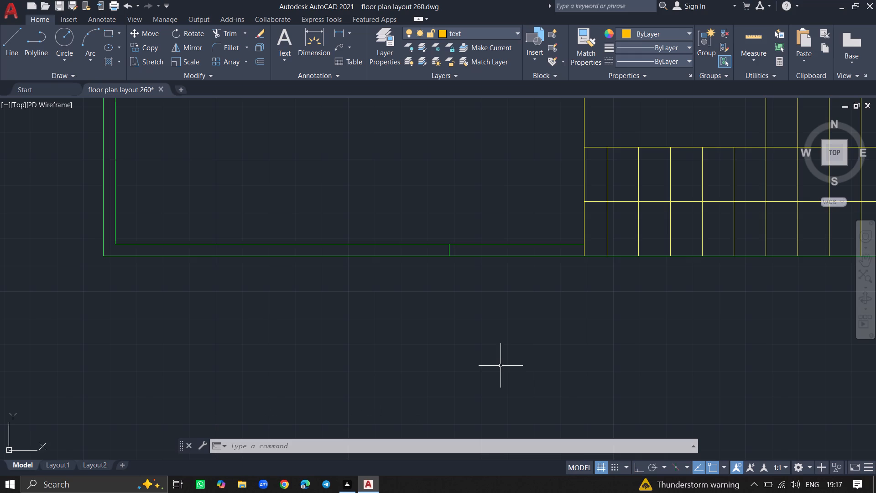
Add a multiline text label reading GATE inside the parking area, just above the lower boundary wall.
{"action": "type", "text": "MTEXT"}
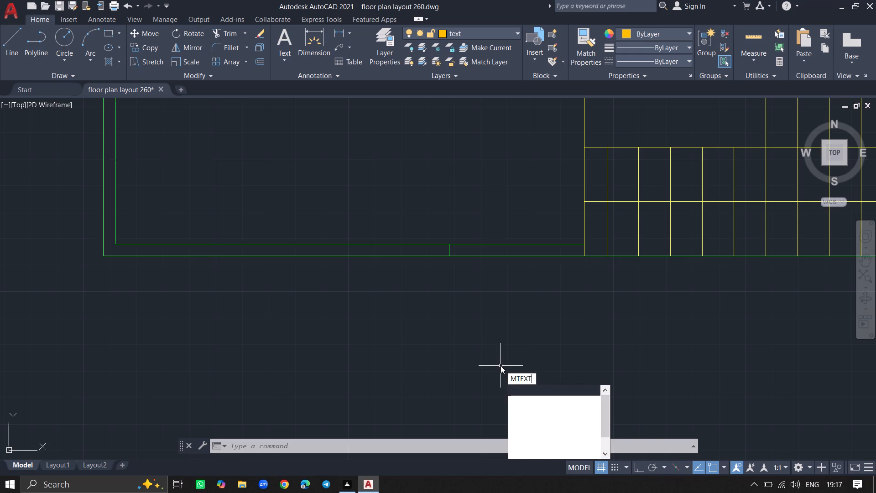
{"action": "key", "text": "Return"}
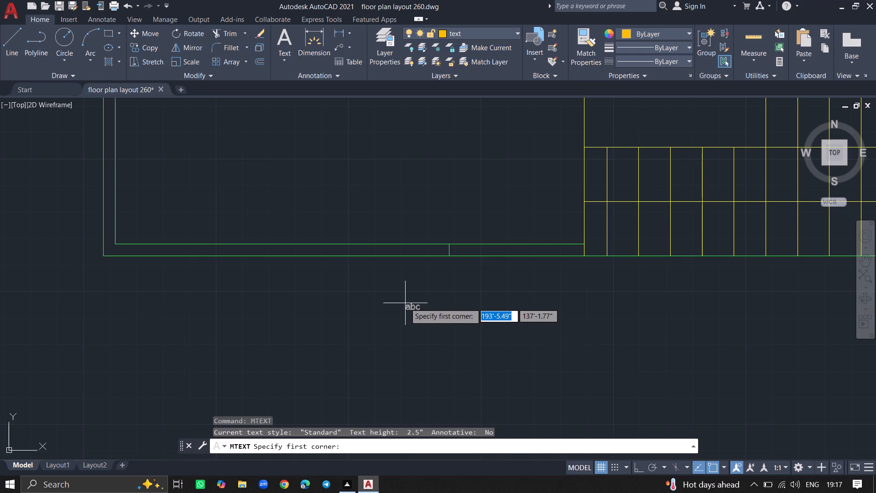
{"action": "left_click", "coordinate": [341, 234]}
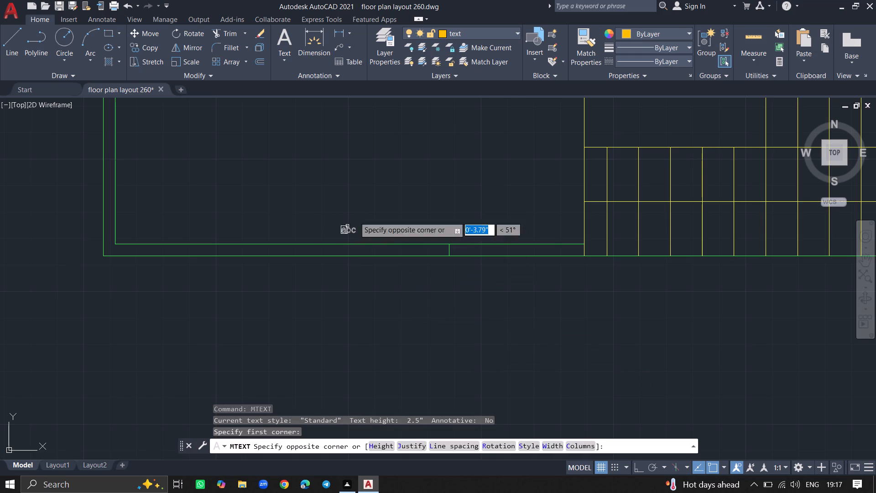
{"action": "left_click", "coordinate": [483, 200]}
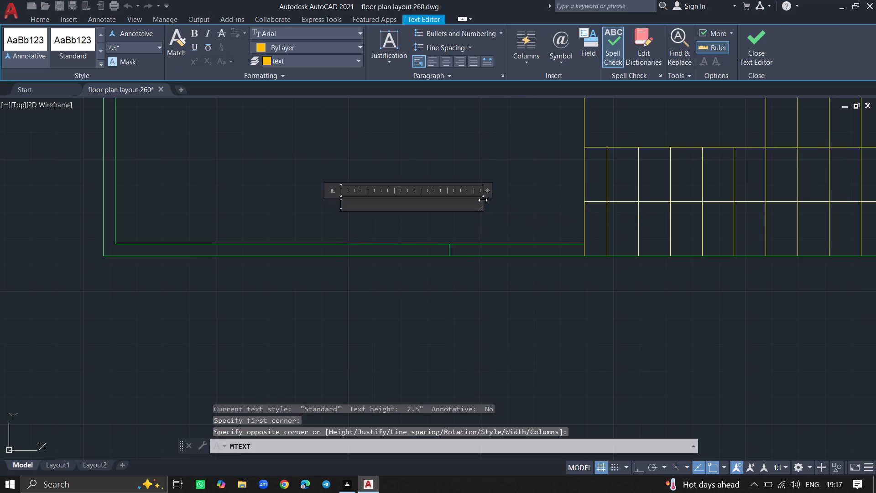
{"action": "type", "text": "GATE"}
{"action": "key", "text": "Return"}
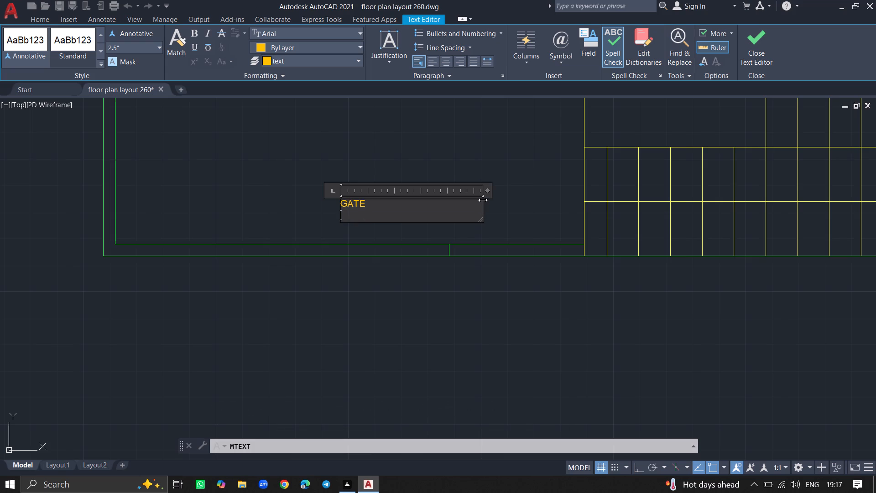
{"action": "left_click", "coordinate": [483, 200]}
{"action": "key", "text": "Return"}
{"action": "key", "text": "Escape"}
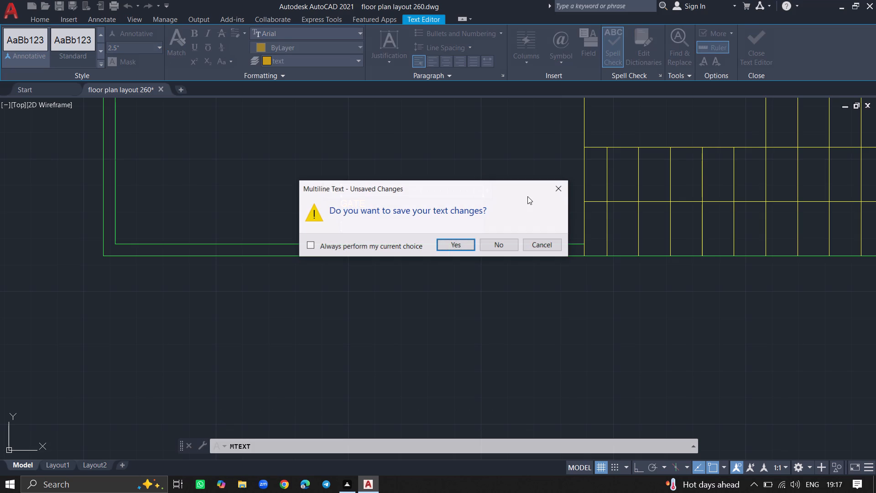
{"action": "left_click", "coordinate": [554, 187]}
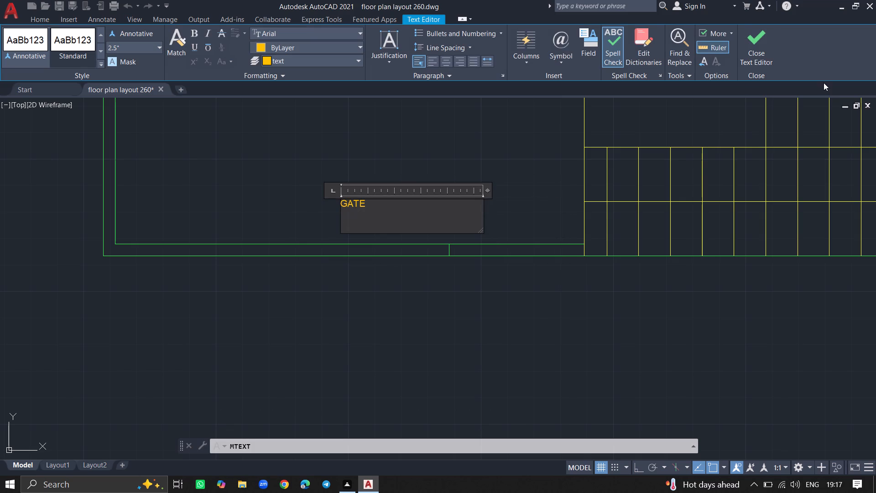
{"action": "left_click", "coordinate": [765, 61]}
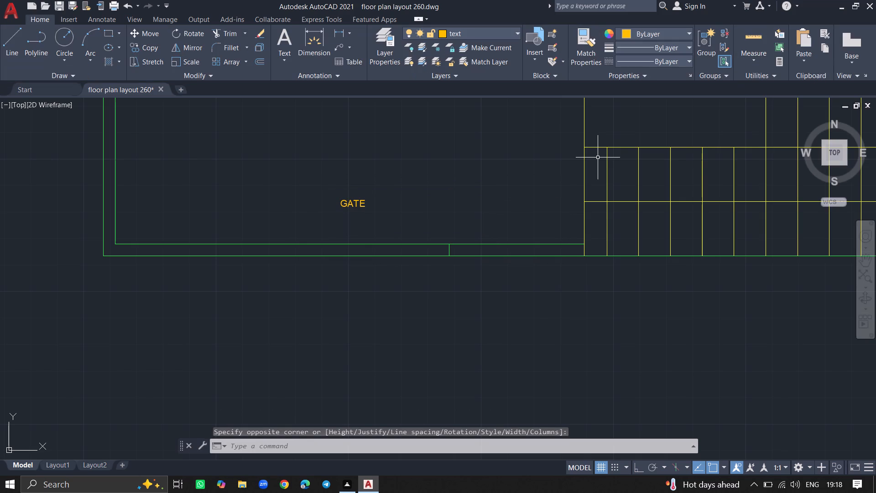
Move the GATE label closer to the lower boundary wall and slightly towards the staircase.
{"action": "left_click", "coordinate": [417, 202]}
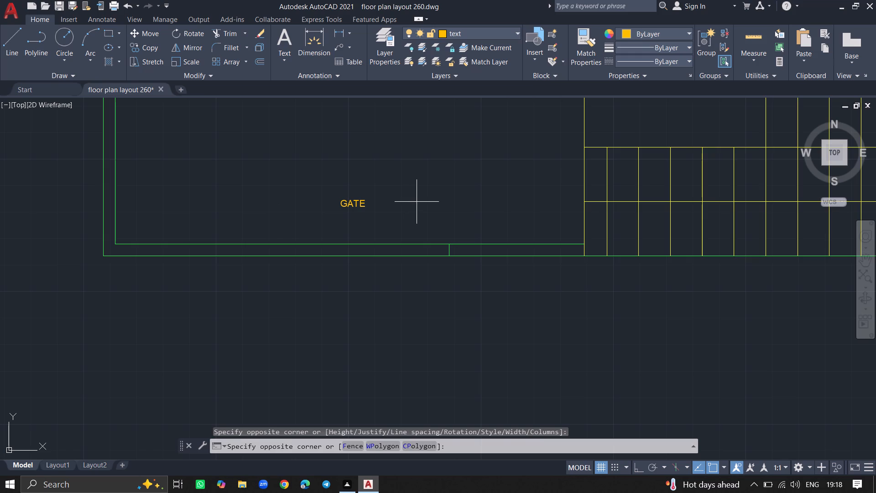
{"action": "left_click", "coordinate": [270, 219]}
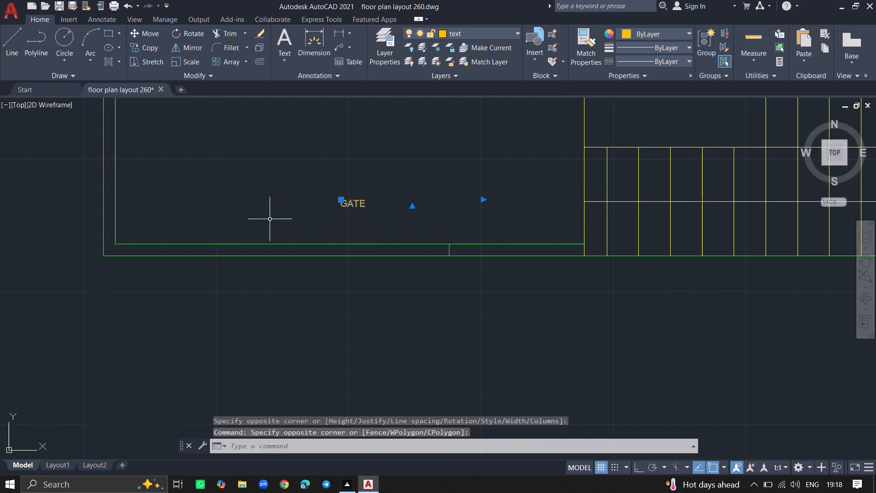
{"action": "type", "text": "MOVE"}
{"action": "key", "text": "Return"}
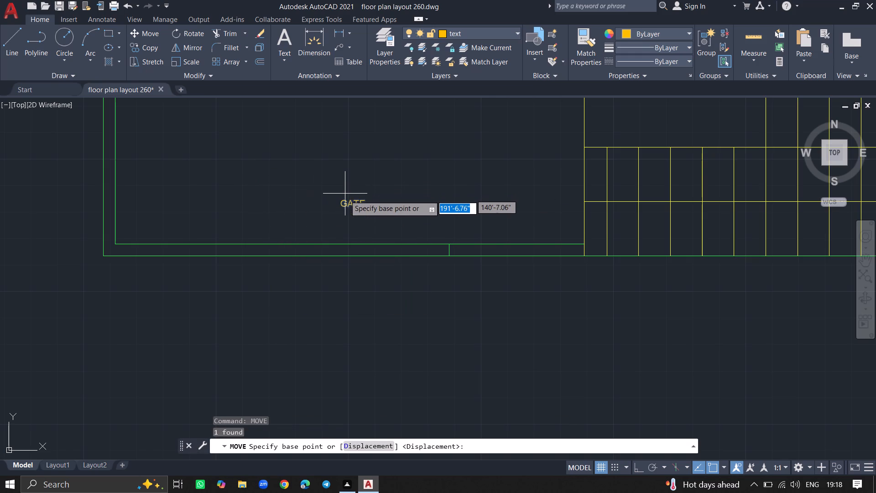
{"action": "left_click", "coordinate": [345, 200]}
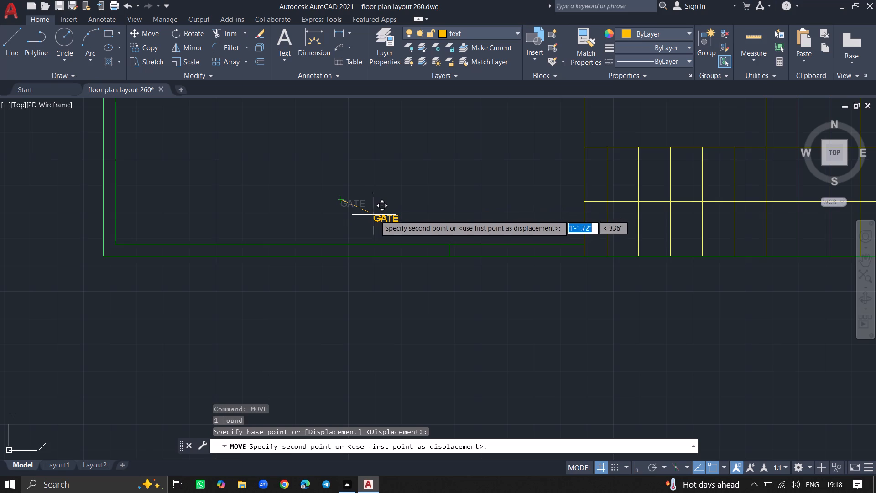
{"action": "left_click", "coordinate": [382, 218]}
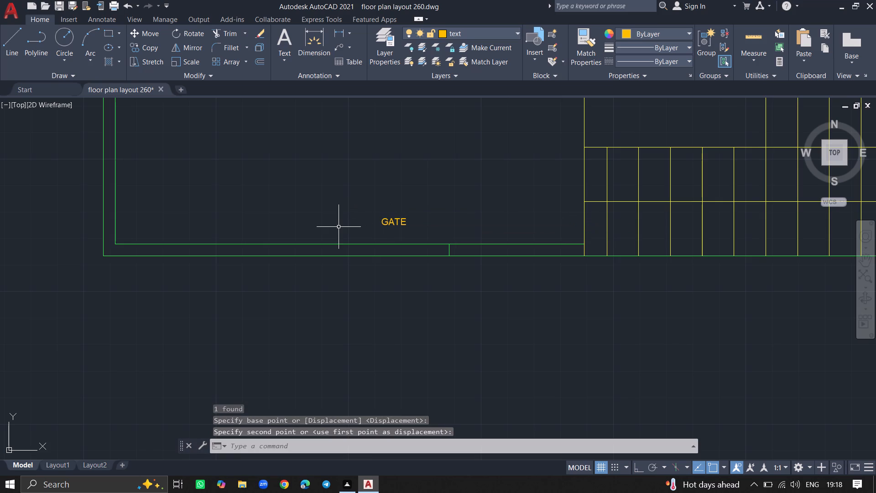
Draw a line across the thickness of the lower boundary wall, on the GATE label's side away from the staircase, and trace over it again.
{"action": "key", "text": "l"}
{"action": "key", "text": "Return"}
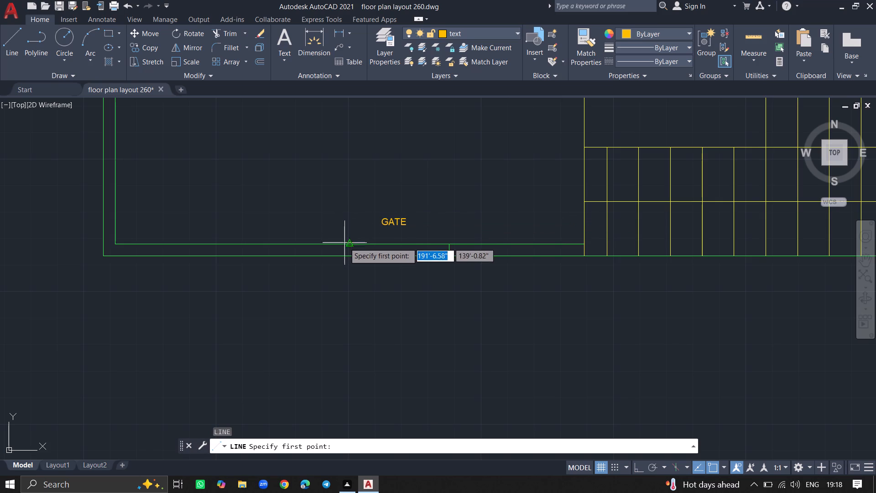
{"action": "left_click", "coordinate": [349, 241]}
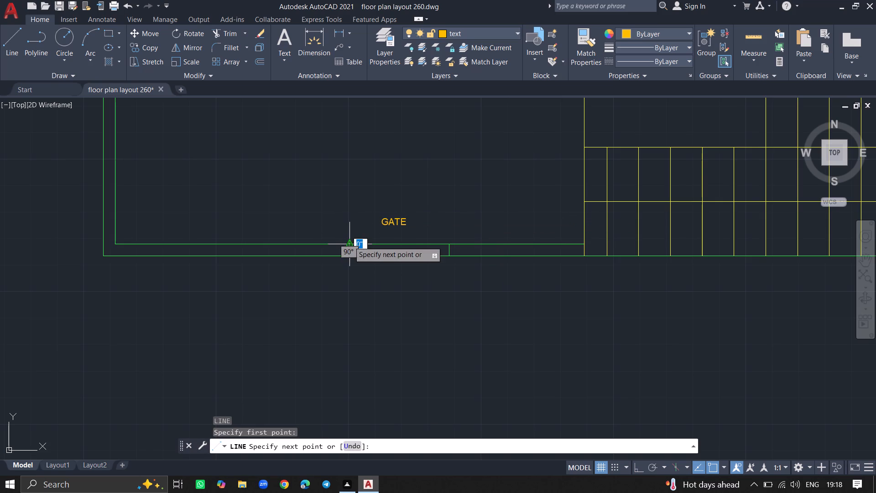
{"action": "left_click", "coordinate": [350, 255]}
{"action": "key", "text": "Return"}
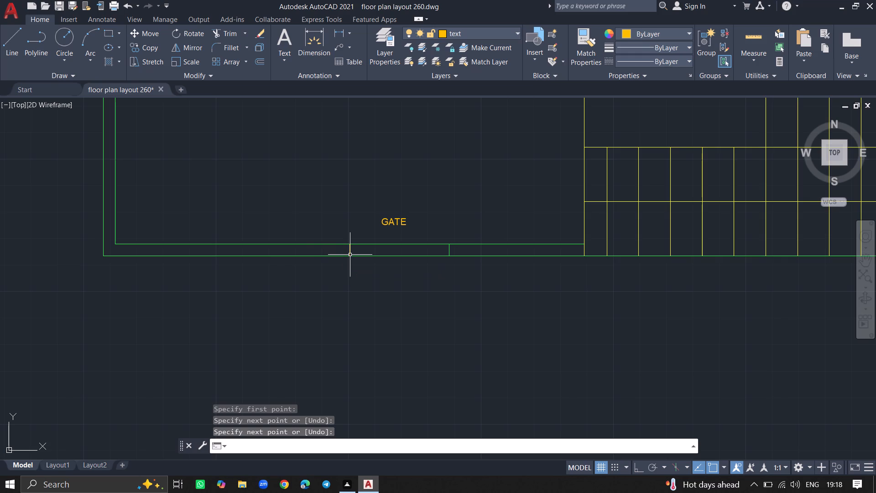
{"action": "key", "text": "l"}
{"action": "key", "text": "Return"}
{"action": "left_click", "coordinate": [350, 255]}
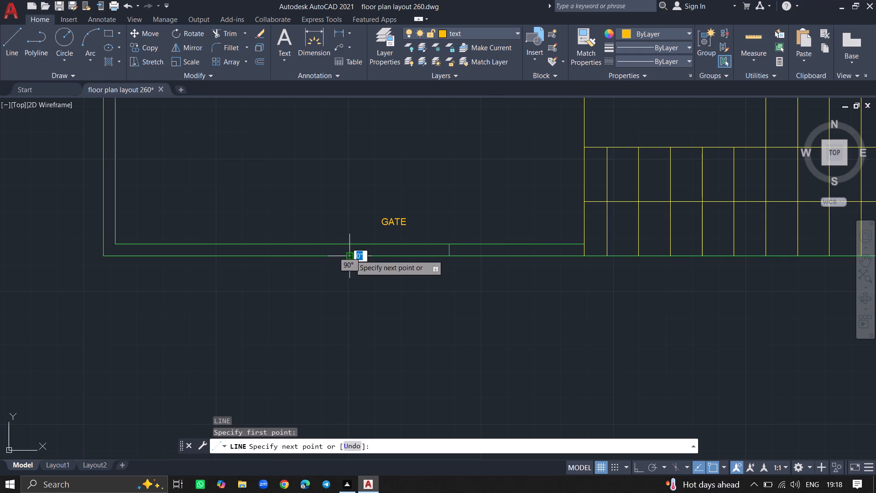
{"action": "left_click", "coordinate": [350, 241]}
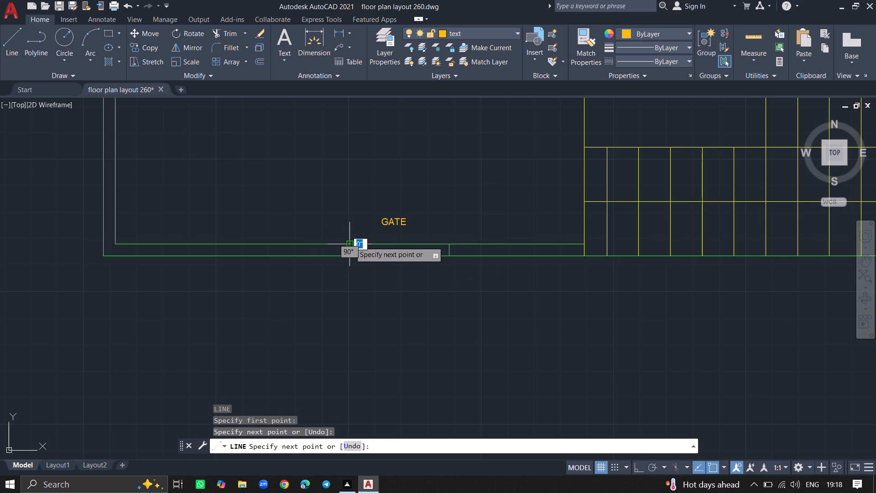
{"action": "left_click", "coordinate": [350, 241]}
{"action": "key", "text": "Return"}
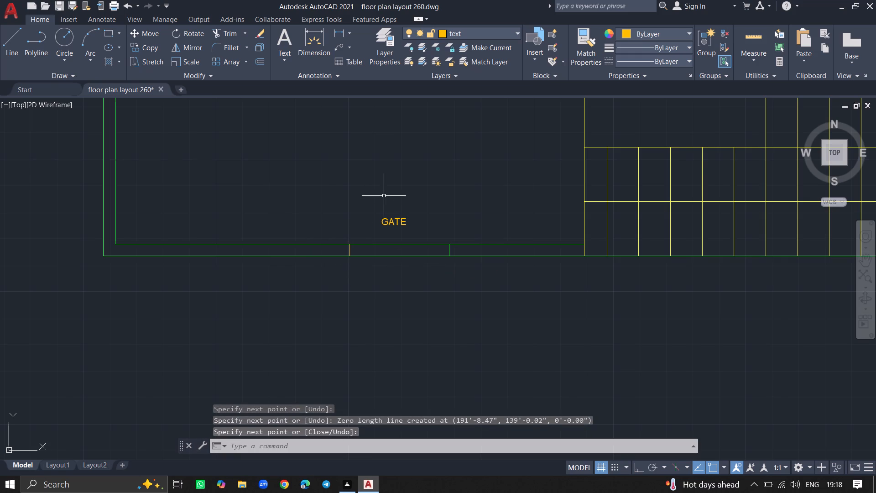
Assign the new gate end line in the lower boundary wall to the walls layer.
{"action": "left_click", "coordinate": [350, 247]}
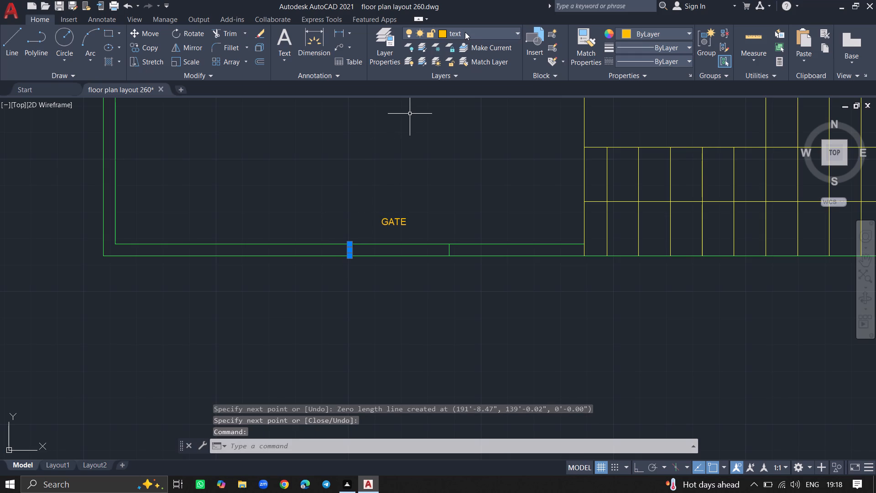
{"action": "left_click", "coordinate": [465, 32]}
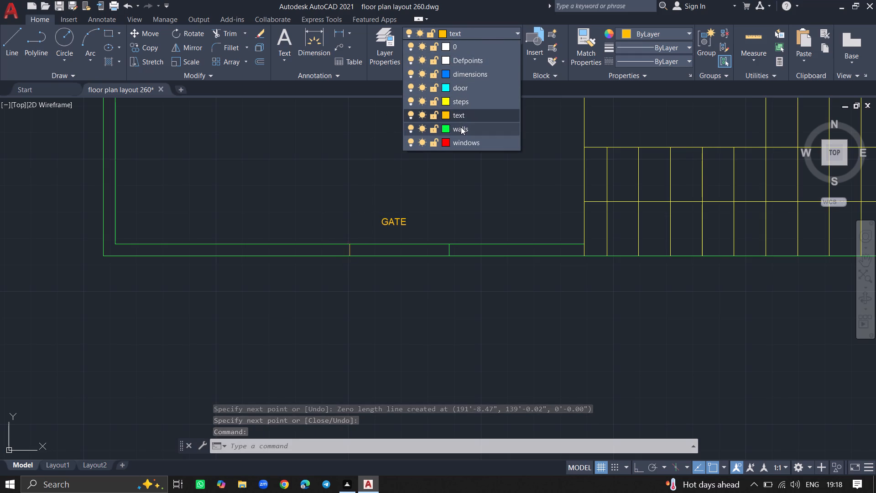
{"action": "left_click", "coordinate": [461, 127]}
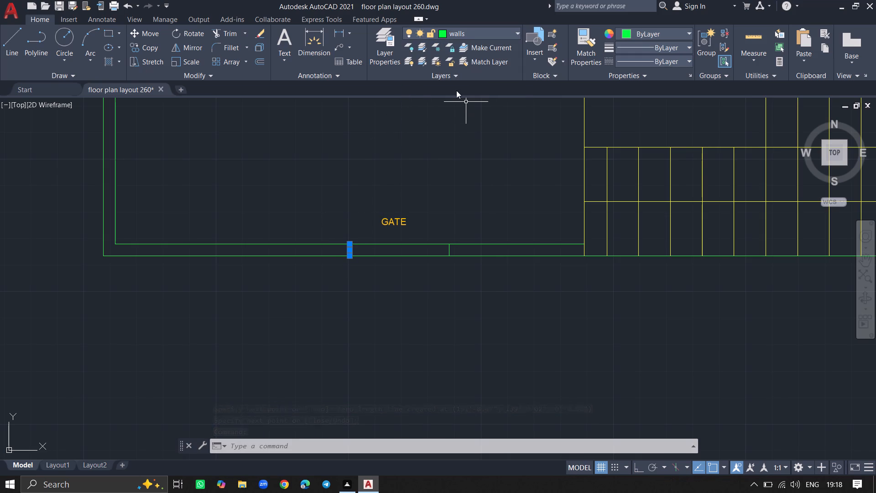
{"action": "key", "text": "Escape"}
Save the floor plan drawing.
{"action": "scroll", "coordinate": [456, 90], "scroll_direction": "down", "scroll_amount": 4, "text": "ctrl"}
{"action": "scroll", "coordinate": [457, 145], "scroll_direction": "down", "scroll_amount": 8, "text": "ctrl"}
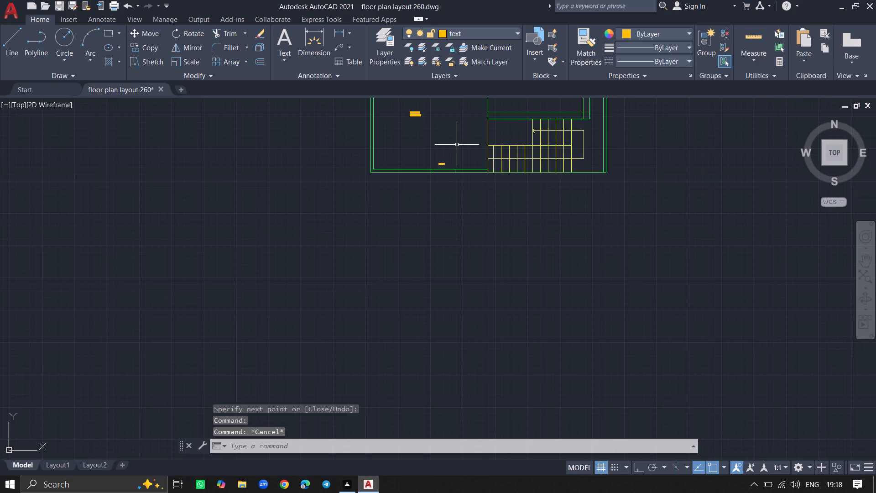
{"action": "scroll", "coordinate": [457, 145], "scroll_direction": "down", "scroll_amount": 9, "text": "ctrl"}
{"action": "scroll", "coordinate": [457, 110], "scroll_direction": "up", "scroll_amount": 5, "text": "ctrl"}
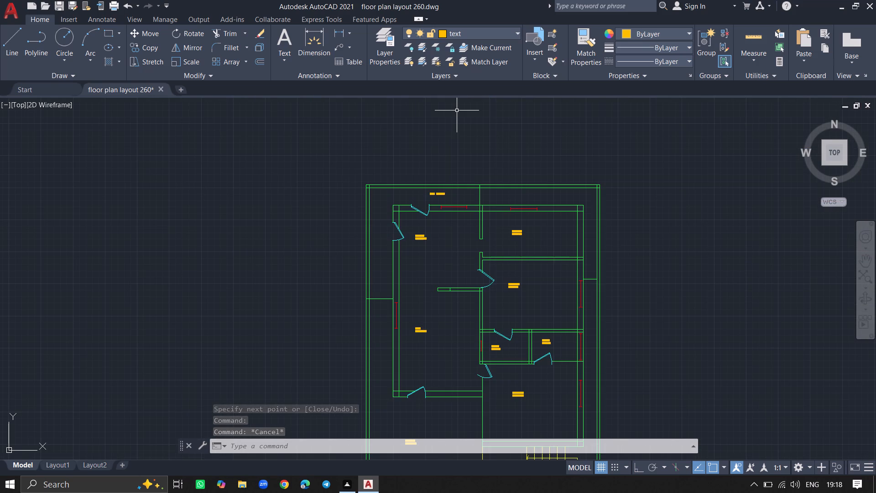
{"action": "key", "text": "ctrl+s"}
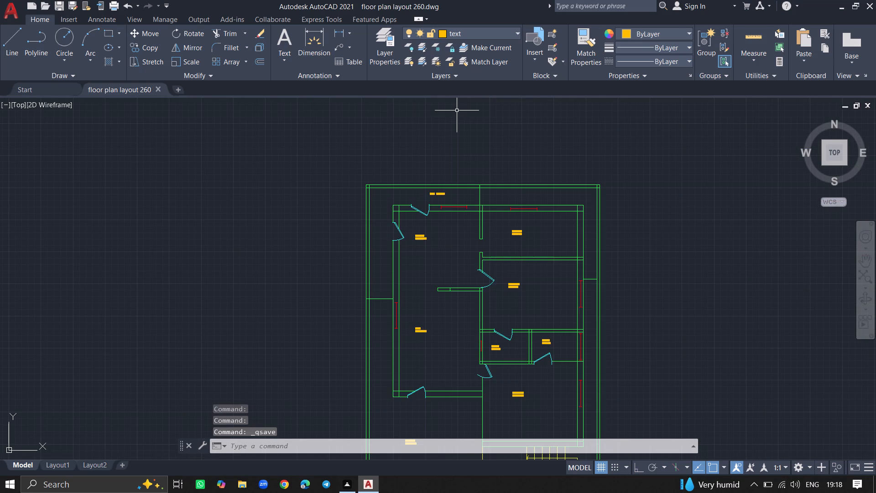
{"action": "left_click", "coordinate": [457, 110]}
{"action": "left_click", "coordinate": [457, 110]}
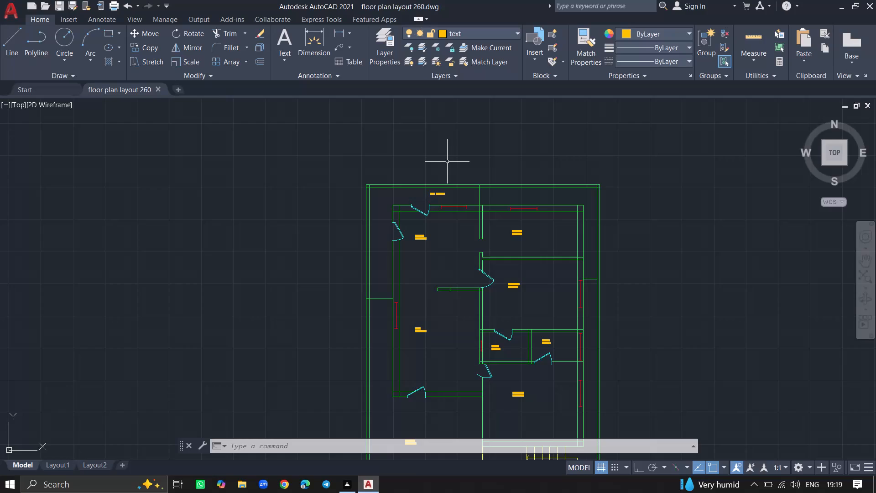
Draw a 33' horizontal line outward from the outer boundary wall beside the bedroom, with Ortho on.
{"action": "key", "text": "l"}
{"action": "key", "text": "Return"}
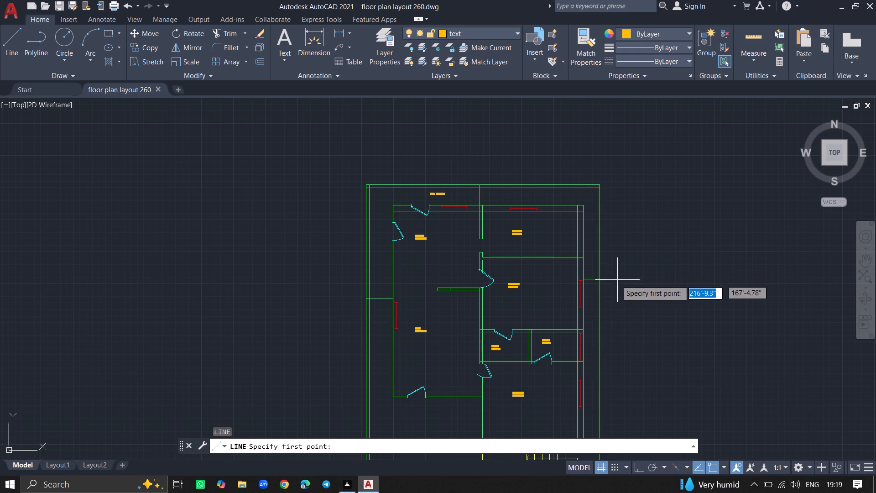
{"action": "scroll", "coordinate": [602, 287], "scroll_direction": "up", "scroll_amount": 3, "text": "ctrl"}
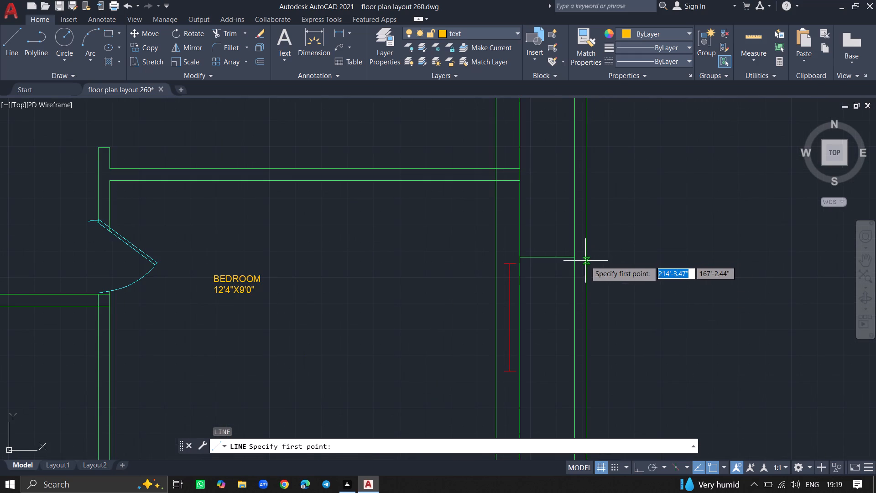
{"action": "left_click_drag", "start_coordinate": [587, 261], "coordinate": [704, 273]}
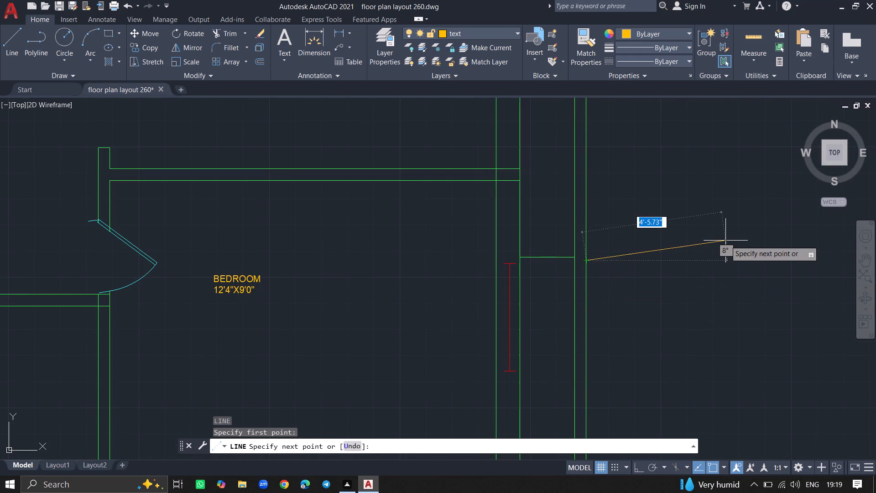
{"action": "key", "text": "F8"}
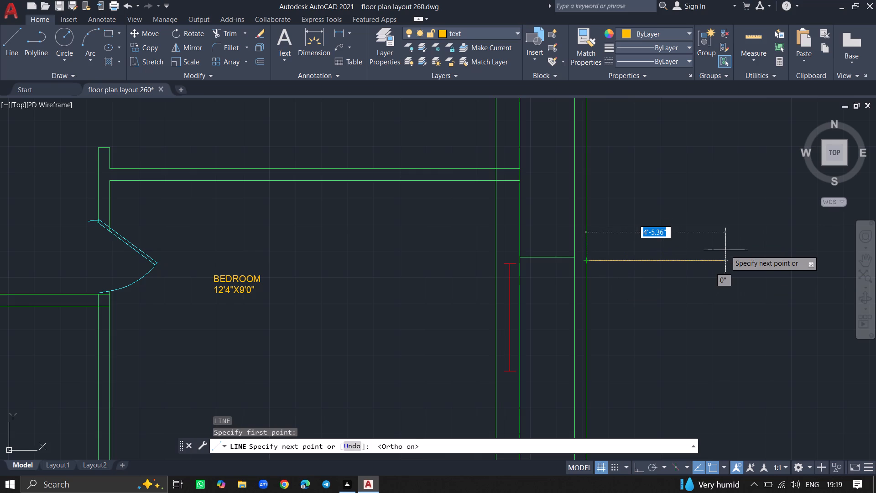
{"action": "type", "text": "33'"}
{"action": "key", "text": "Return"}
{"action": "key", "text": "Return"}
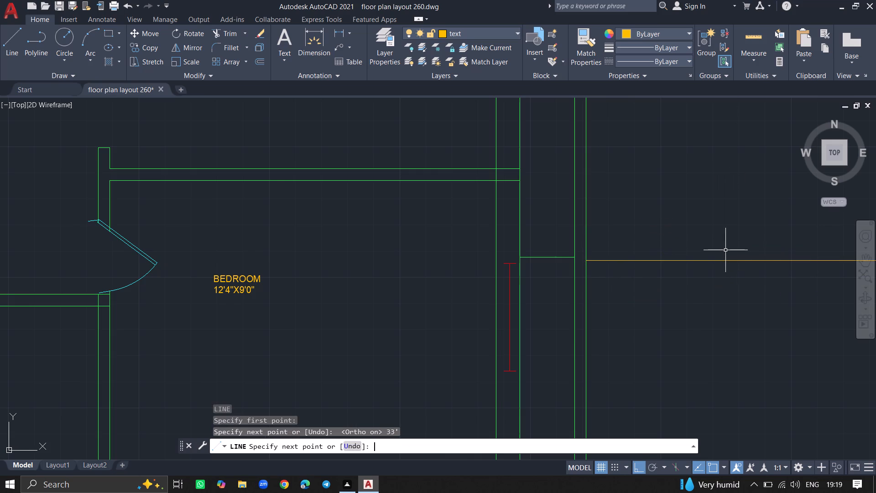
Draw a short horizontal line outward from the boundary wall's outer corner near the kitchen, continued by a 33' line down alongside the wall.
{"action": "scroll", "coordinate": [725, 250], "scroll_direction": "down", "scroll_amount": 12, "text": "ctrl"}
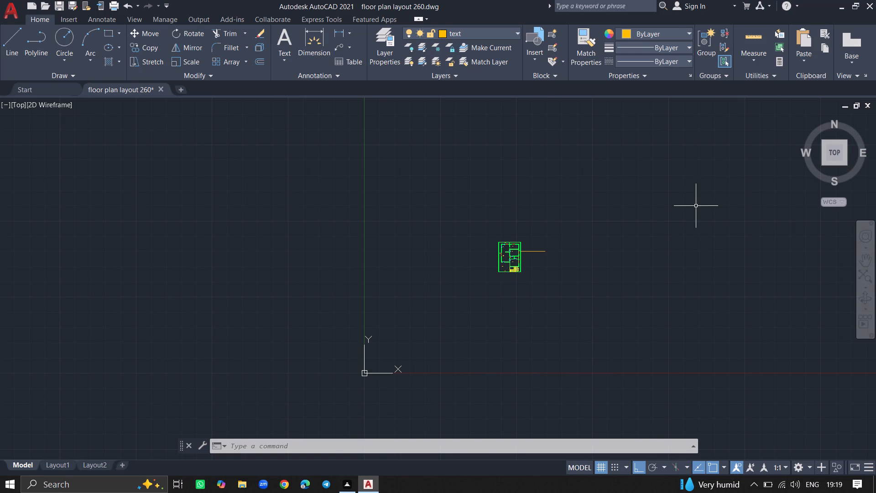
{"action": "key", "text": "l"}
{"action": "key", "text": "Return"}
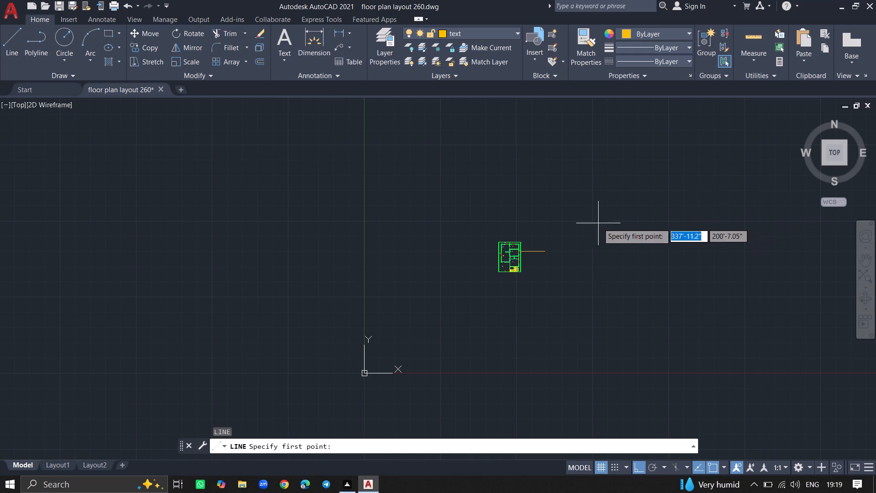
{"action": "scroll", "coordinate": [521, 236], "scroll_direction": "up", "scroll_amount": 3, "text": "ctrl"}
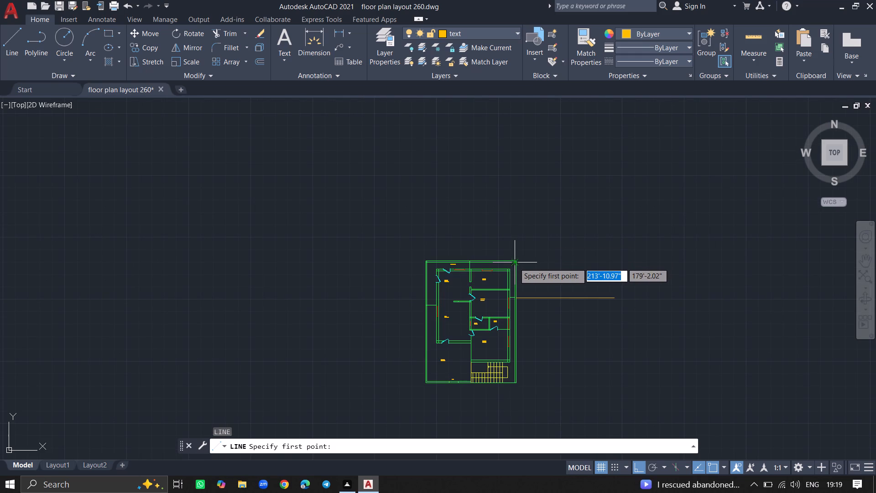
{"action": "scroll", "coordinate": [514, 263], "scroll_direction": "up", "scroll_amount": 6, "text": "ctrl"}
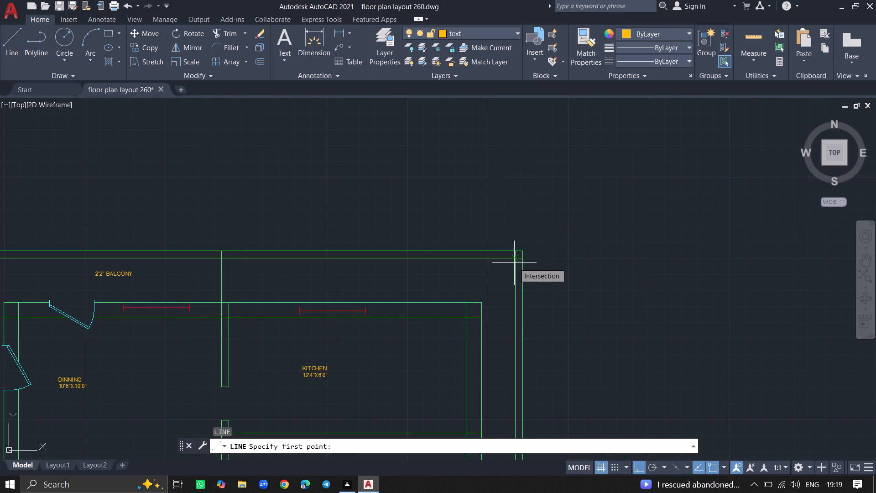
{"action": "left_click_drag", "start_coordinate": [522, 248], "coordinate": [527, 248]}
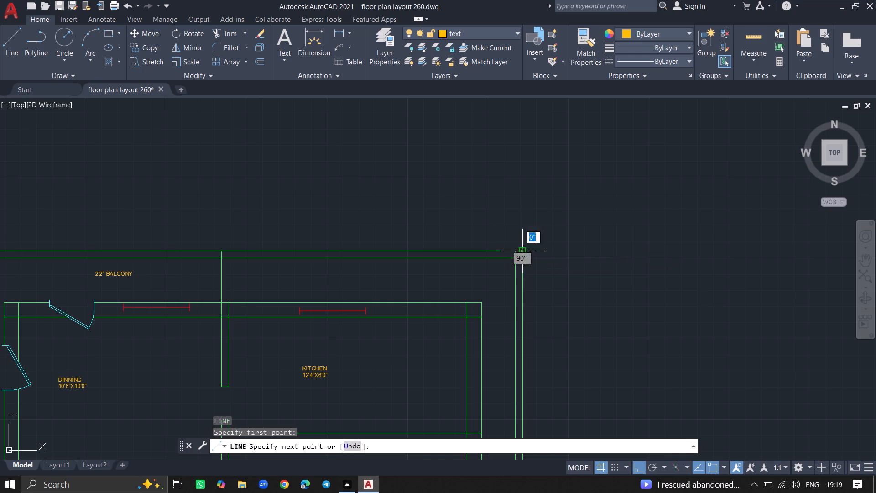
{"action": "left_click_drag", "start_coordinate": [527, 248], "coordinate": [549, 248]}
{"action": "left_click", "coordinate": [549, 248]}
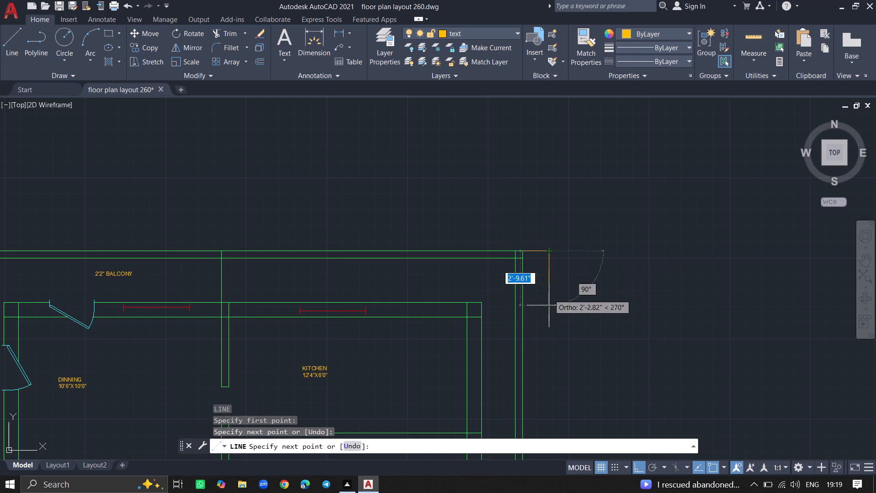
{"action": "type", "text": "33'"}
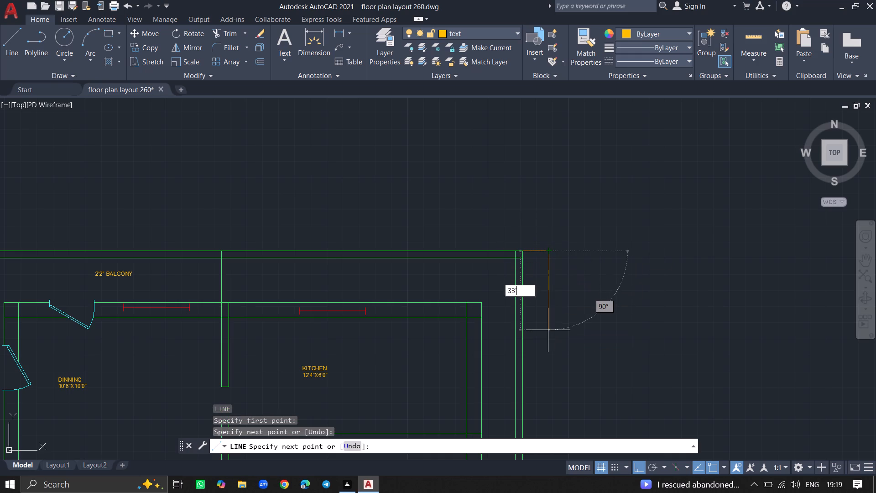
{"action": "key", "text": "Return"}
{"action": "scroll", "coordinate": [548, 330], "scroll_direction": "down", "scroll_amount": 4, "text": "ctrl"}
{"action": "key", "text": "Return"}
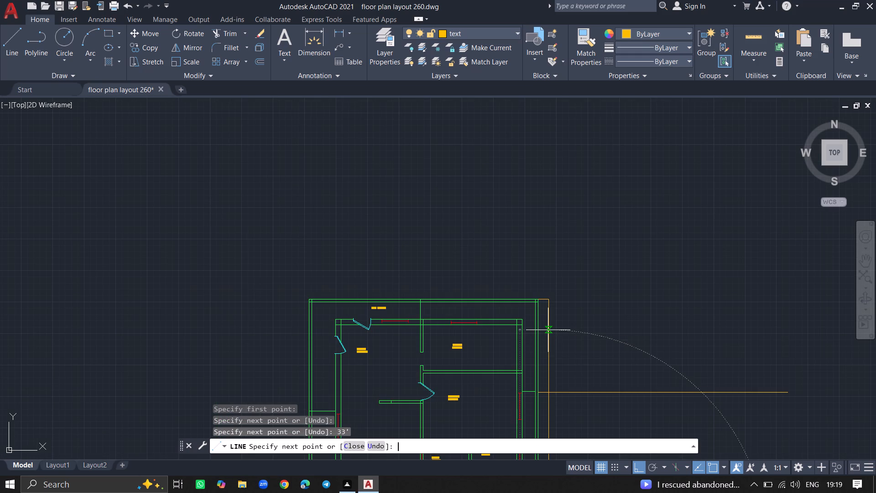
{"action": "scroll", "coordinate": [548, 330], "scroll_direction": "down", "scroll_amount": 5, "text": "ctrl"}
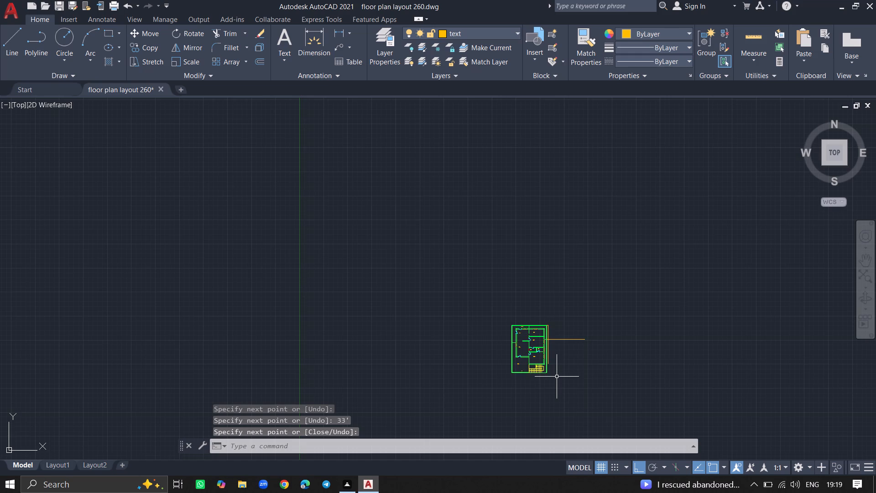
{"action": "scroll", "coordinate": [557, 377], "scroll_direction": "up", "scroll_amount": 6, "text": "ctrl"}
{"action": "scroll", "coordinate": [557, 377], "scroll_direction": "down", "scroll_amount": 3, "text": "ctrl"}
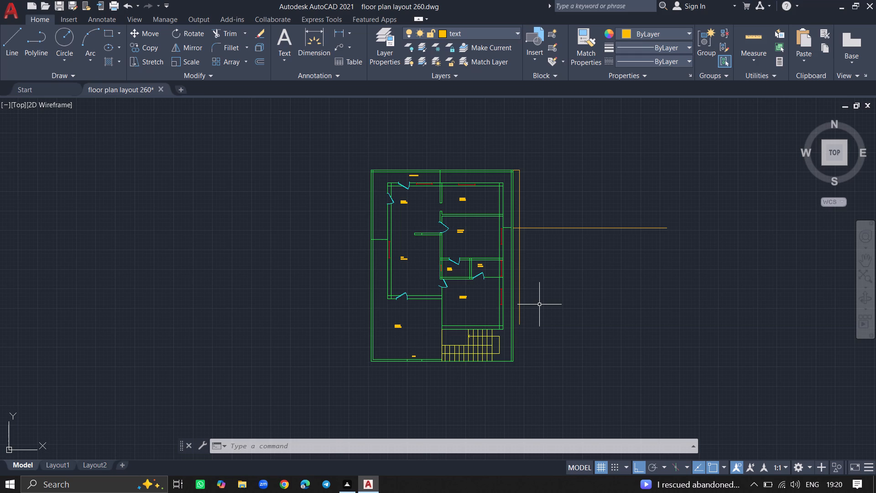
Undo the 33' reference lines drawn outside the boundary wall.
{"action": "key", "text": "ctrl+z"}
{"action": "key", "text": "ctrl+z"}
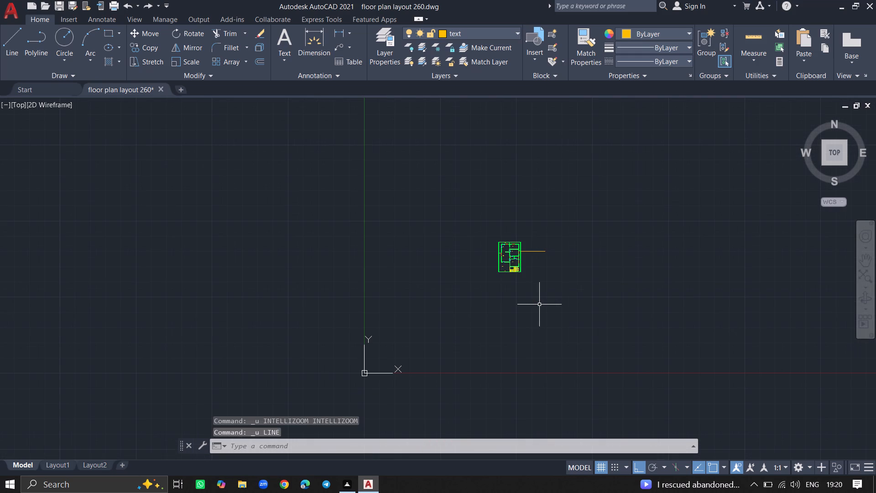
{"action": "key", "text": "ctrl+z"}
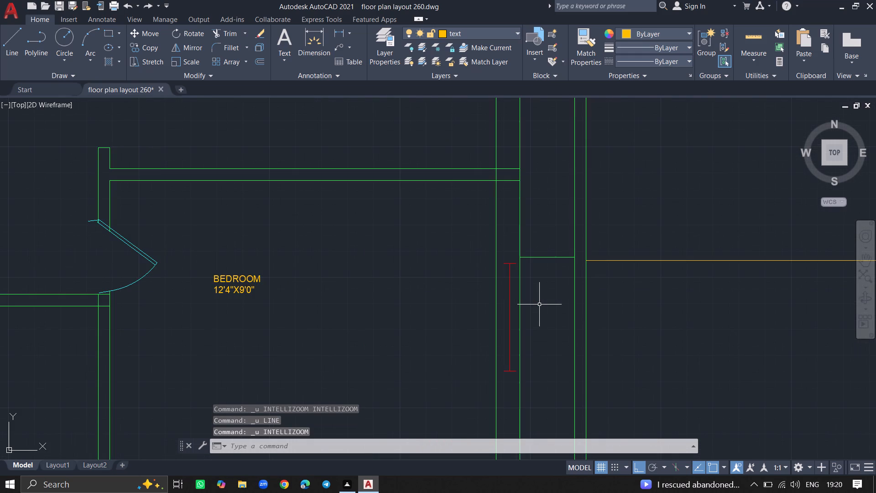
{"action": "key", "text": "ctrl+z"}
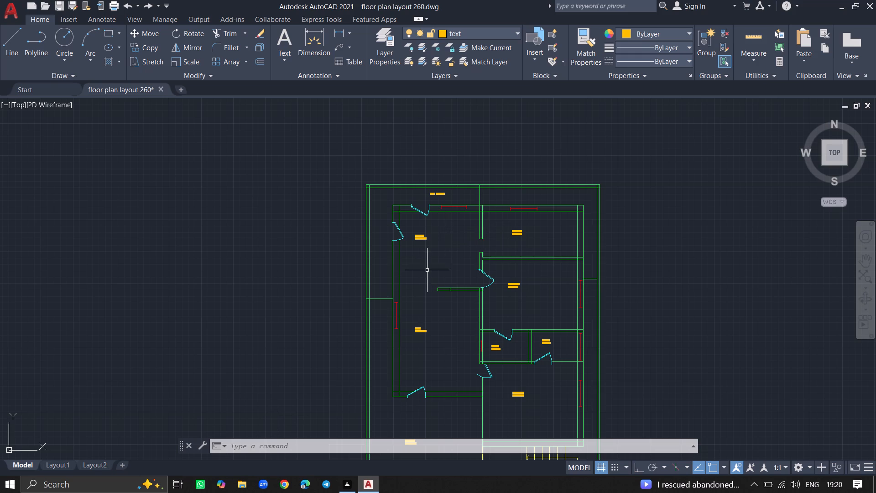
Add the multiline text label D1 outside the door in the dining area's west wall.
{"action": "type", "text": "MTEXT"}
{"action": "key", "text": "Return"}
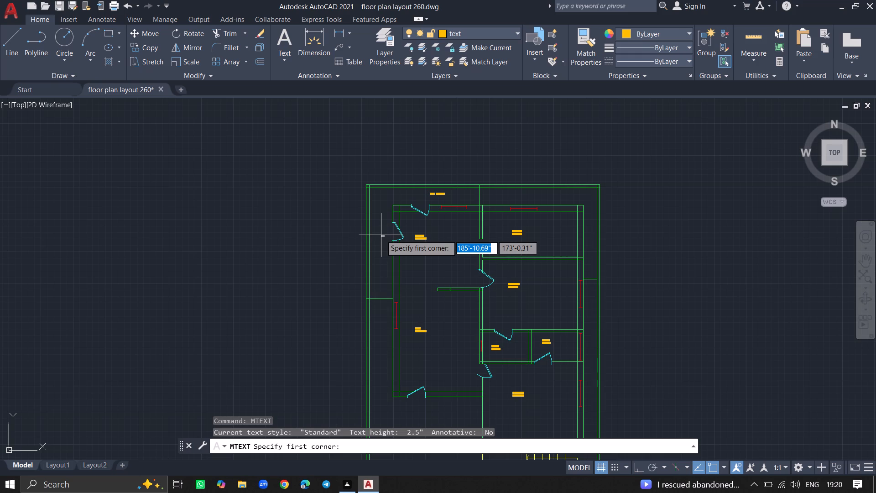
{"action": "scroll", "coordinate": [381, 235], "scroll_direction": "up", "scroll_amount": 5, "text": "ctrl"}
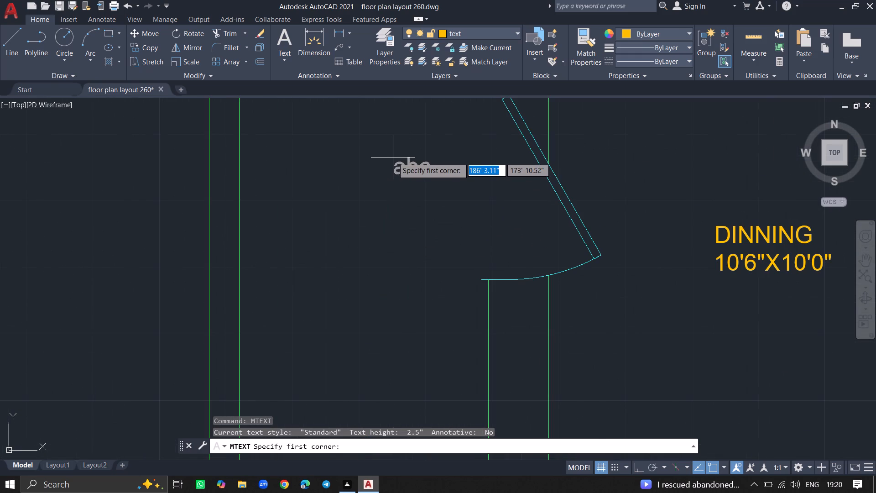
{"action": "left_click", "coordinate": [393, 157]}
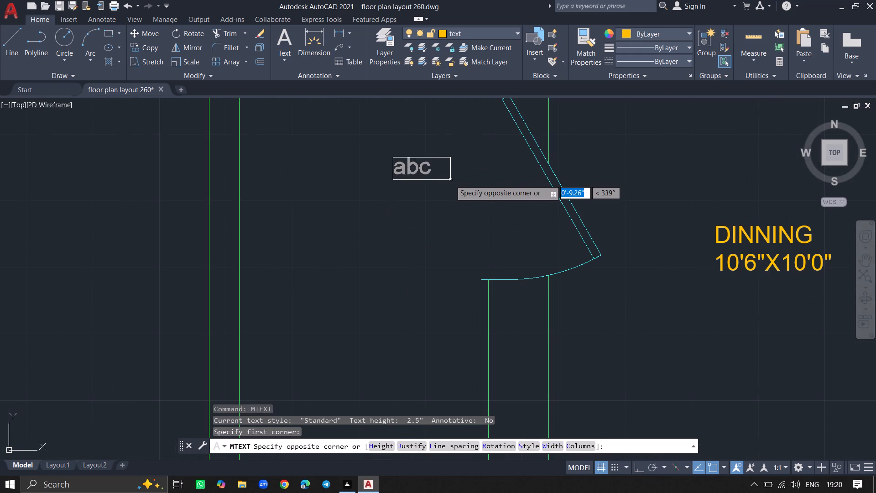
{"action": "left_click", "coordinate": [450, 180]}
{"action": "type", "text": "D1"}
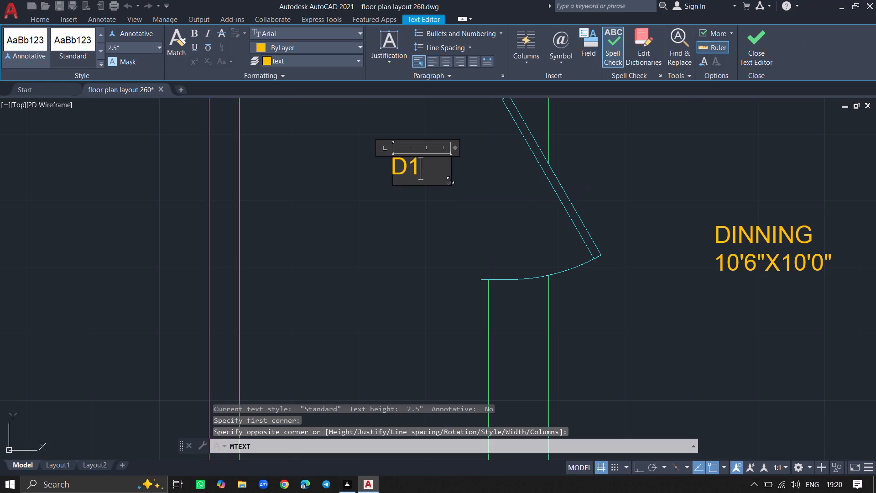
{"action": "scroll", "coordinate": [450, 180], "scroll_direction": "down", "scroll_amount": 7, "text": "ctrl"}
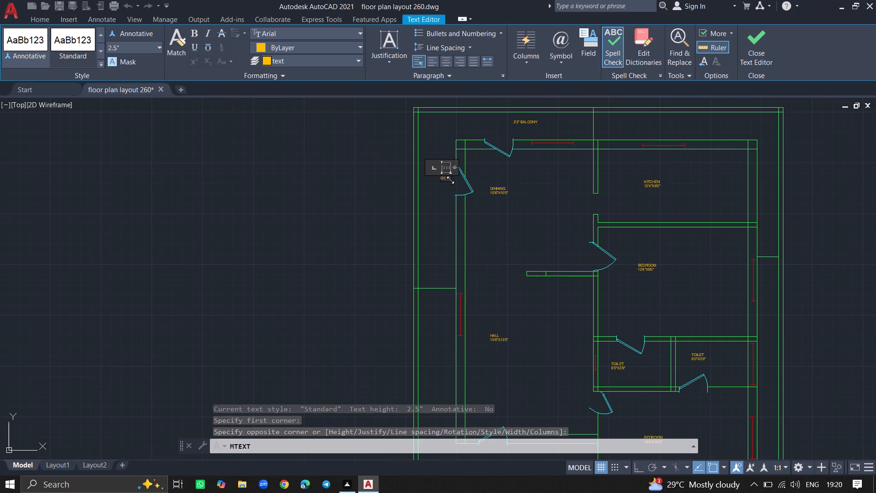
{"action": "left_click", "coordinate": [497, 136]}
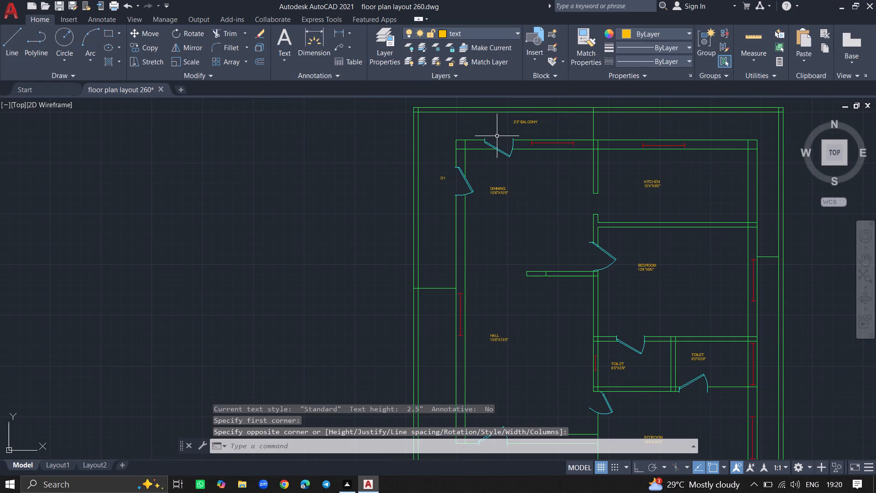
Add the multiline text label D1 at the door between the dining area and the balcony.
{"action": "key", "text": "space"}
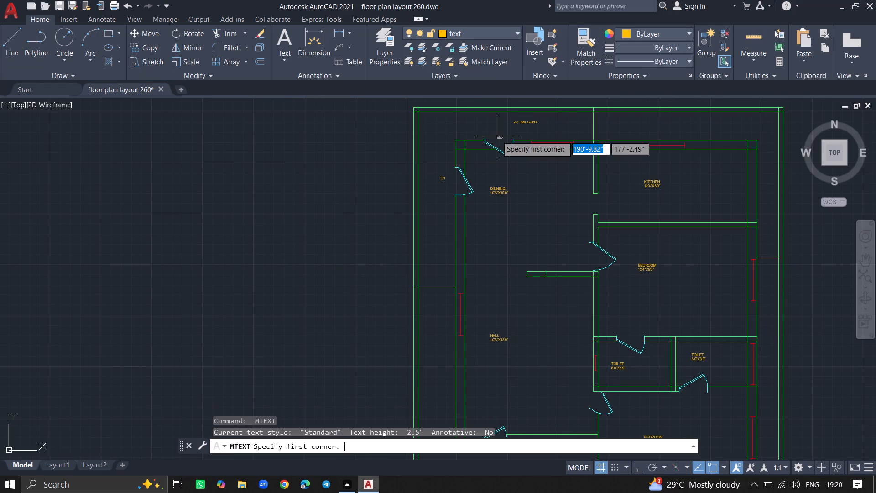
{"action": "left_click", "coordinate": [497, 136]}
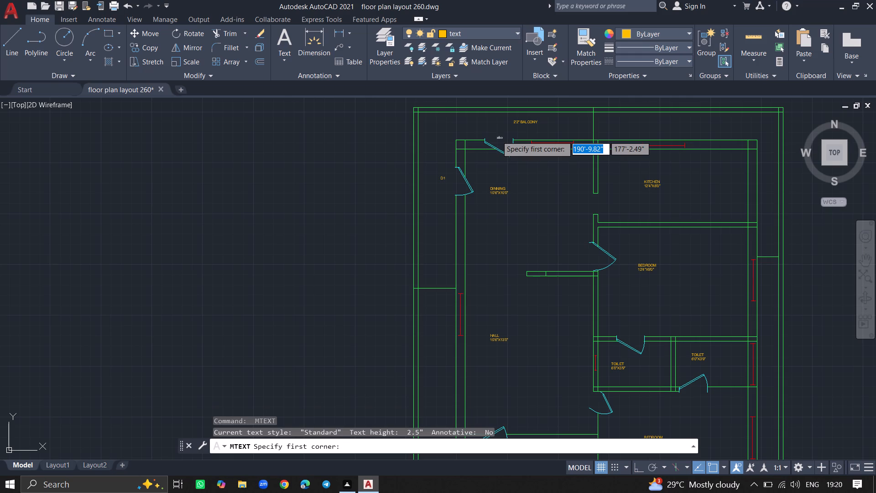
{"action": "left_click", "coordinate": [497, 136]}
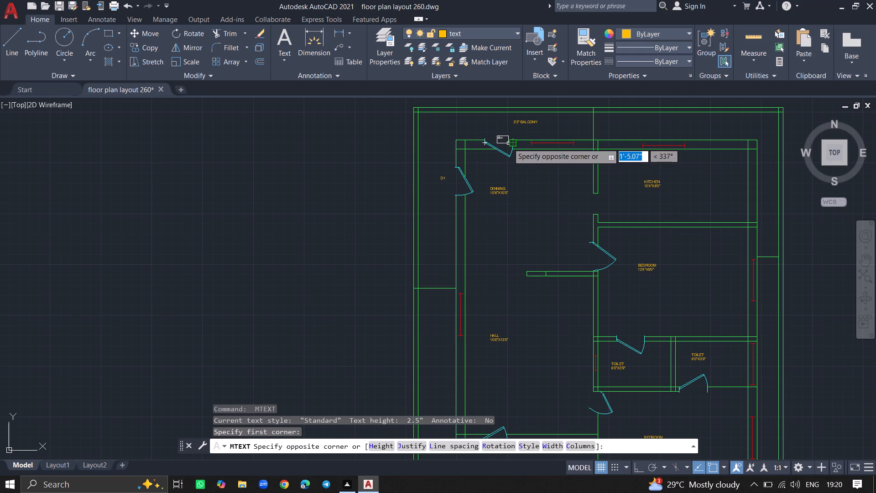
{"action": "left_click", "coordinate": [508, 143]}
{"action": "type", "text": "D1"}
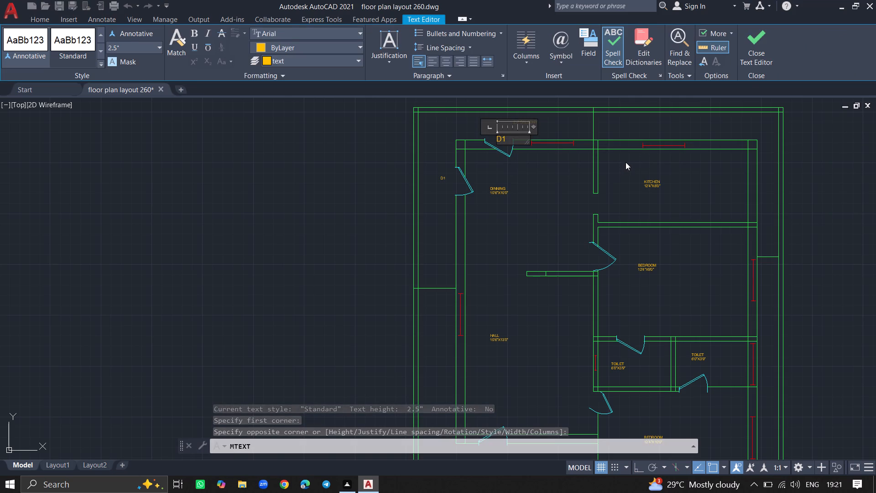
{"action": "left_click", "coordinate": [626, 162]}
Add the multiline text label D2 at the door of the eastern toilet.
{"action": "key", "text": "space"}
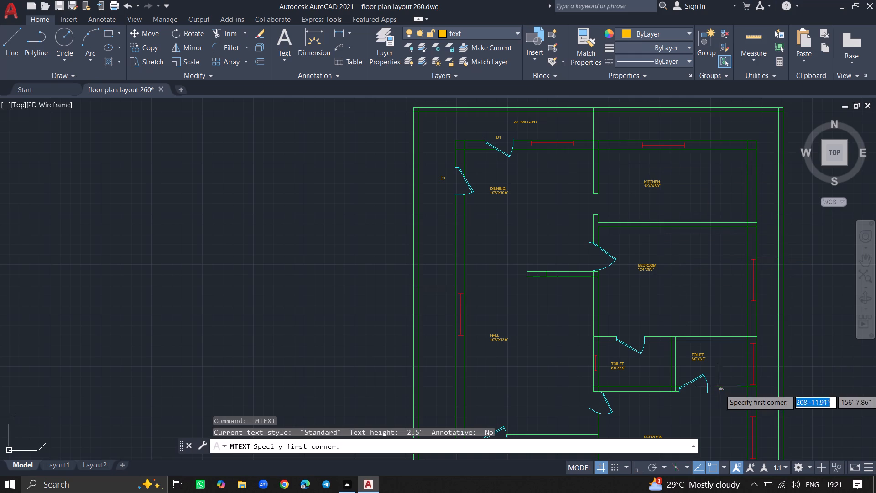
{"action": "left_click", "coordinate": [690, 391]}
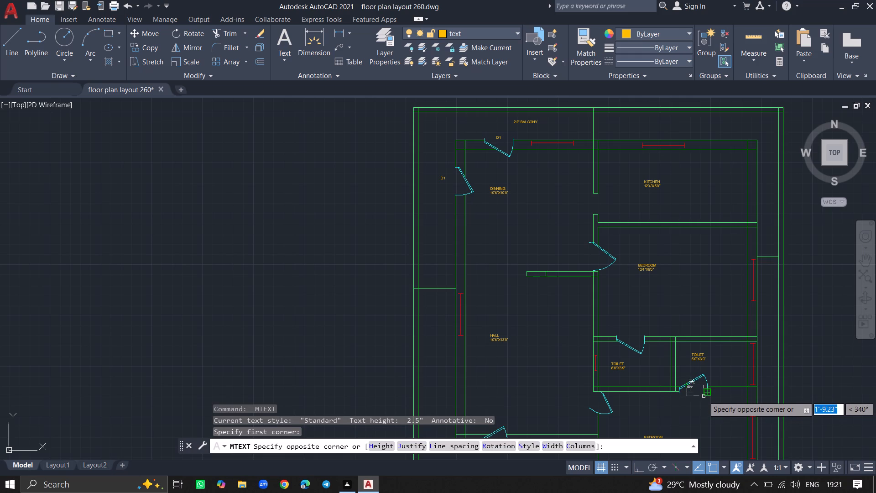
{"action": "left_click", "coordinate": [704, 396]}
{"action": "key", "text": "c"}
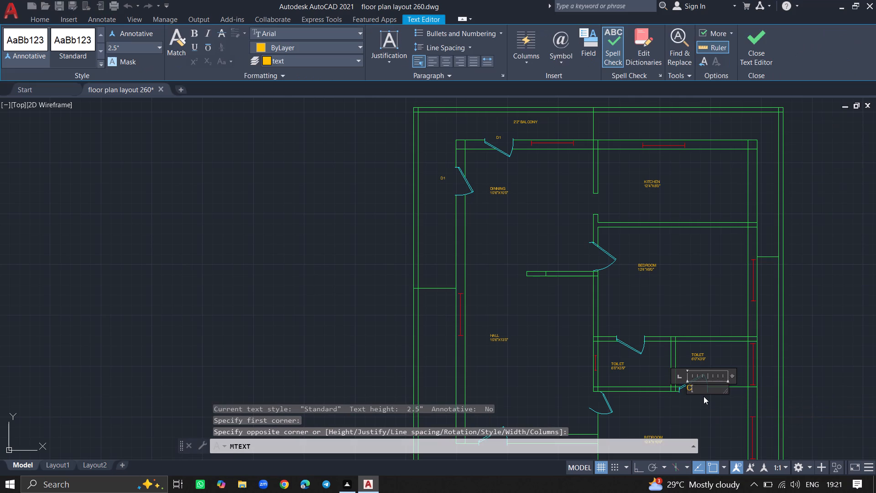
{"action": "key", "text": "BackSpace"}
{"action": "type", "text": "D2"}
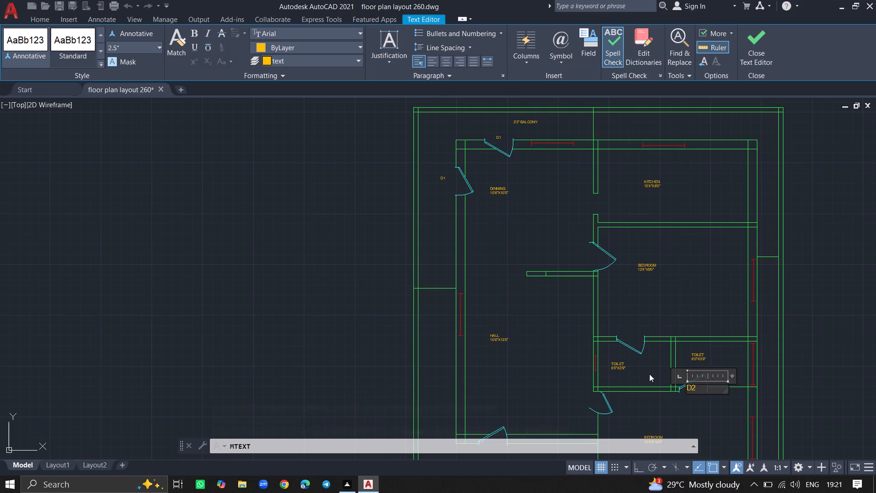
{"action": "left_click", "coordinate": [649, 374]}
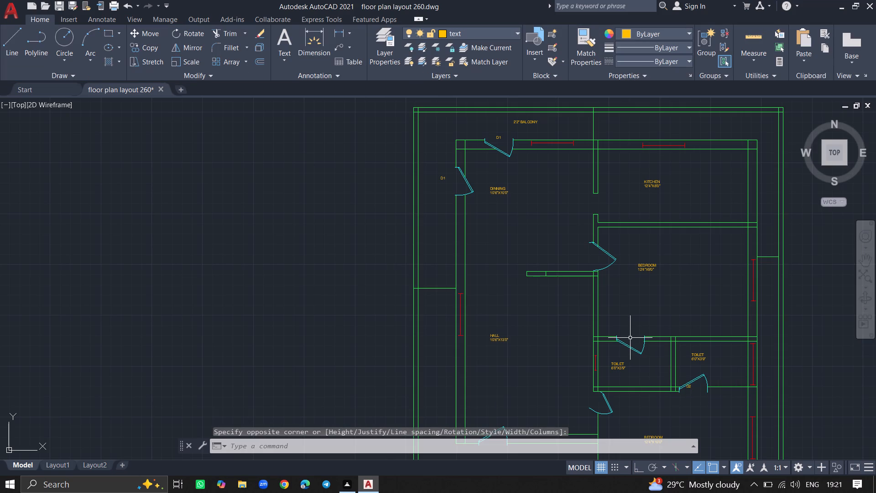
Add the multiline text label D1 in the door opening between the upper bedroom and the western toilet.
{"action": "key", "text": "space"}
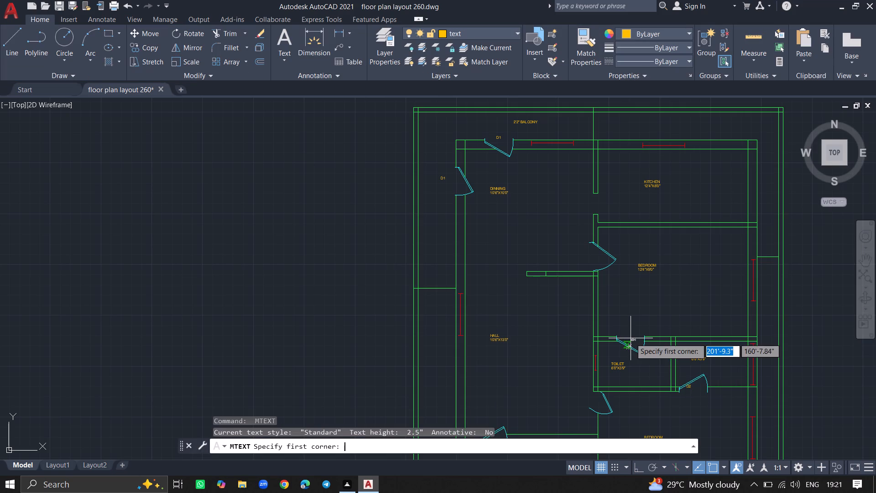
{"action": "scroll", "coordinate": [631, 338], "scroll_direction": "up", "scroll_amount": 4, "text": "ctrl"}
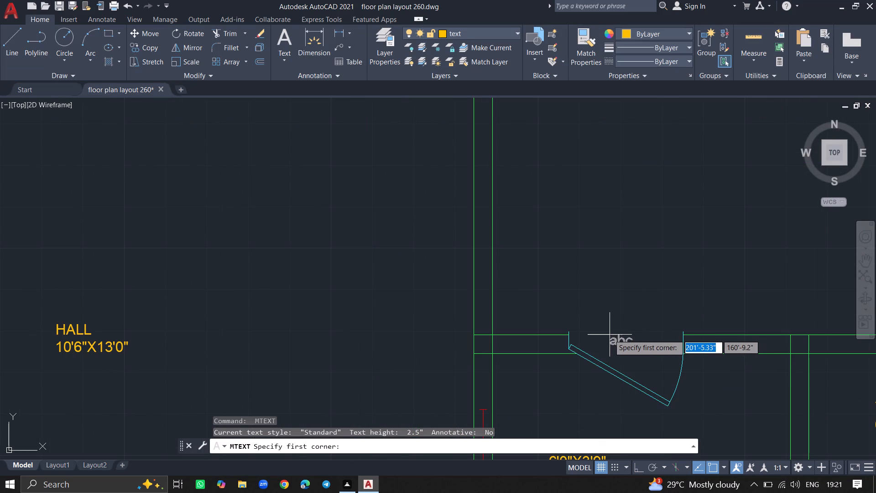
{"action": "left_click_drag", "start_coordinate": [609, 335], "coordinate": [654, 357]}
{"action": "left_click", "coordinate": [654, 357]}
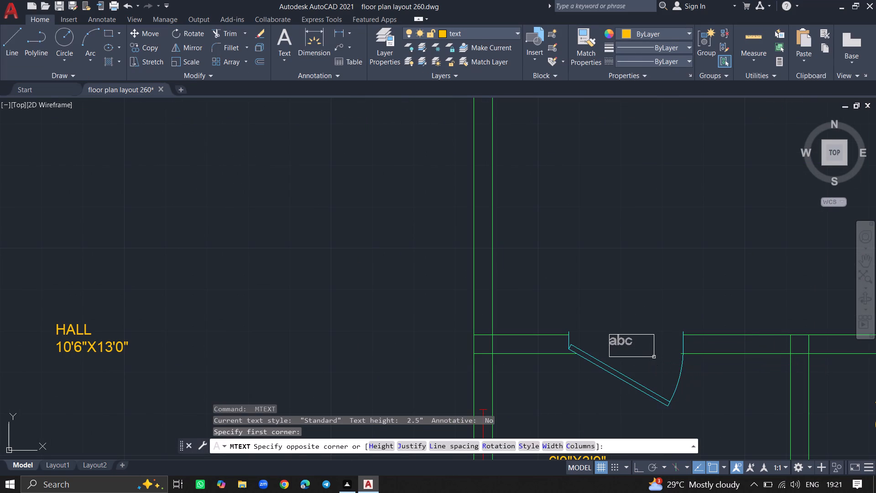
{"action": "type", "text": "D1"}
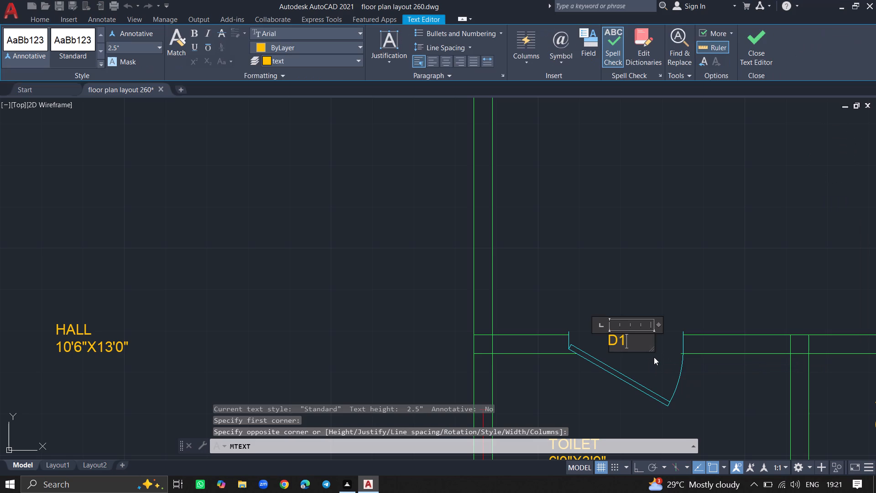
{"action": "scroll", "coordinate": [676, 294], "scroll_direction": "down", "scroll_amount": 7, "text": "ctrl"}
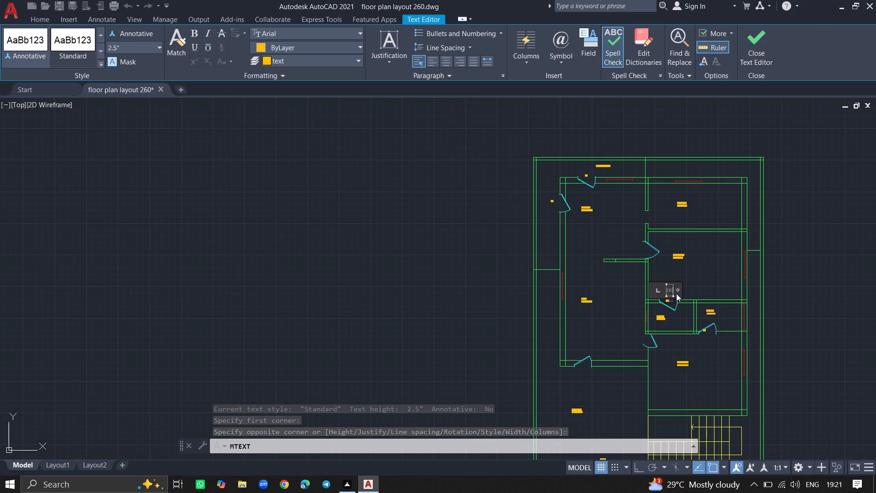
{"action": "scroll", "coordinate": [641, 342], "scroll_direction": "up", "scroll_amount": 5, "text": "ctrl"}
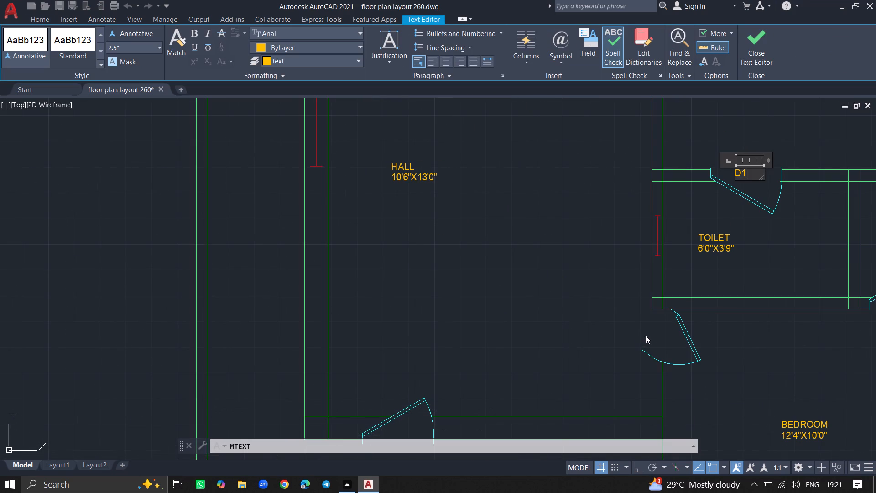
{"action": "left_click", "coordinate": [646, 336]}
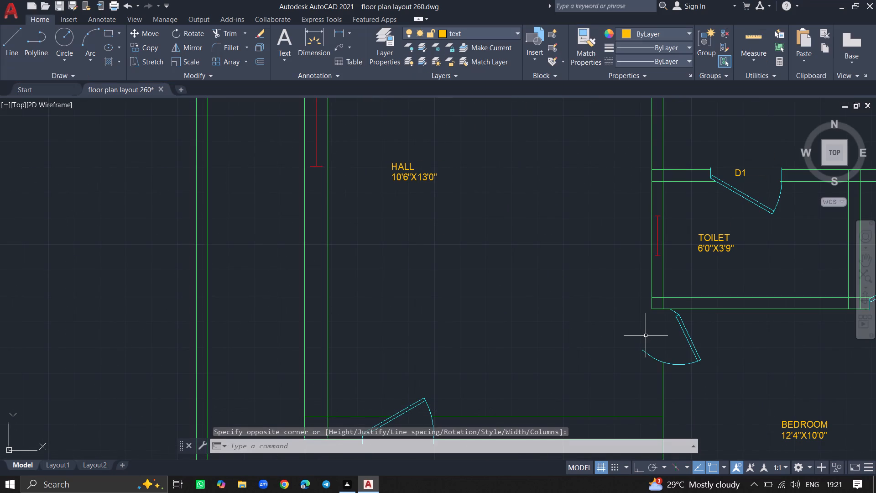
Add the multiline text label D1 at the door between the hall and the lower bedroom.
{"action": "key", "text": "space"}
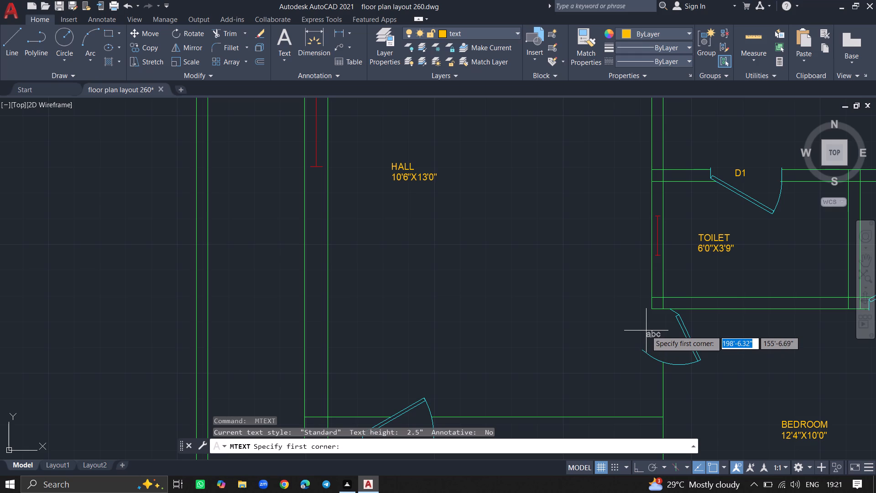
{"action": "left_click", "coordinate": [646, 330]}
{"action": "left_click", "coordinate": [673, 343]}
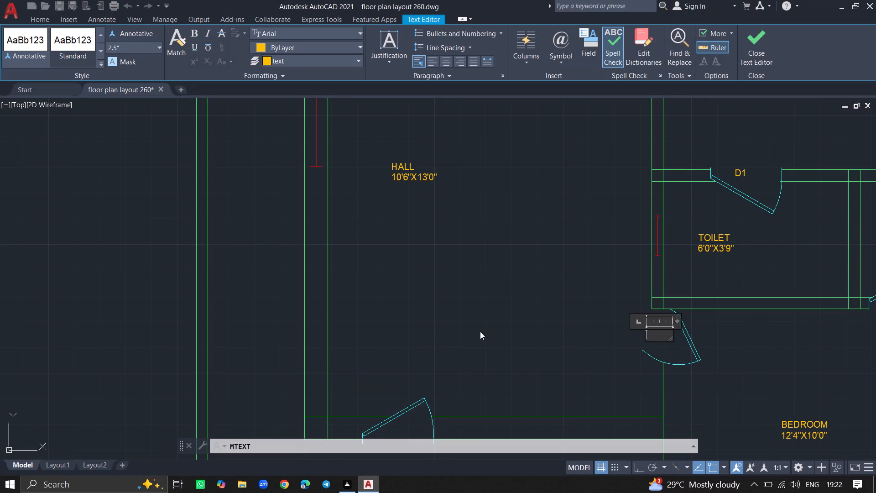
{"action": "type", "text": "D1"}
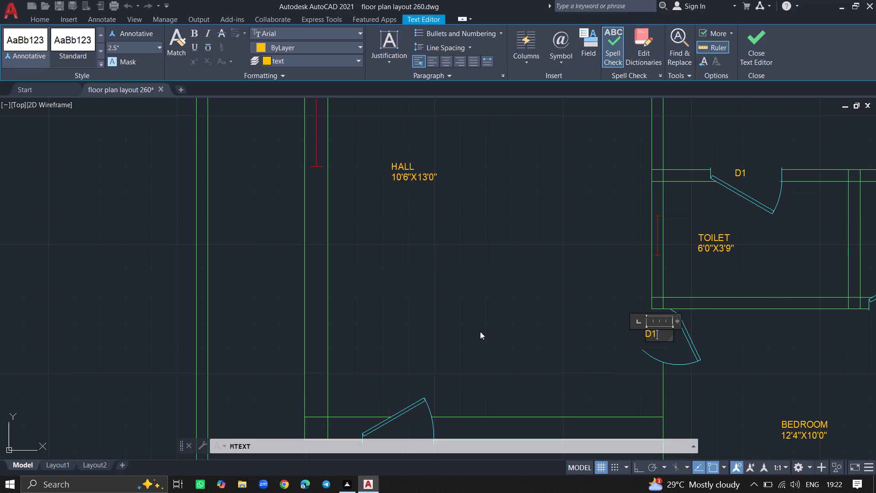
{"action": "left_click", "coordinate": [480, 331]}
Add the multiline text label D1 just outside the door in the hall's south wall.
{"action": "scroll", "coordinate": [459, 332], "scroll_direction": "down", "scroll_amount": 2, "text": "ctrl"}
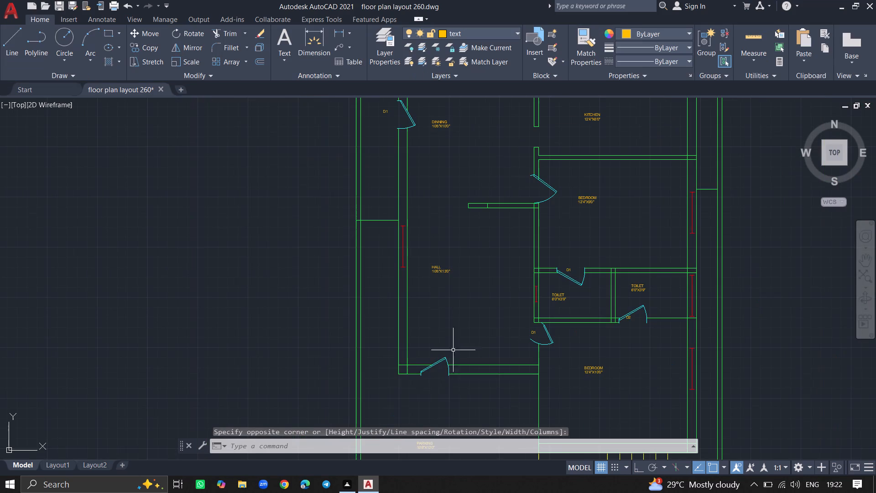
{"action": "scroll", "coordinate": [431, 393], "scroll_direction": "up", "scroll_amount": 1, "text": "ctrl"}
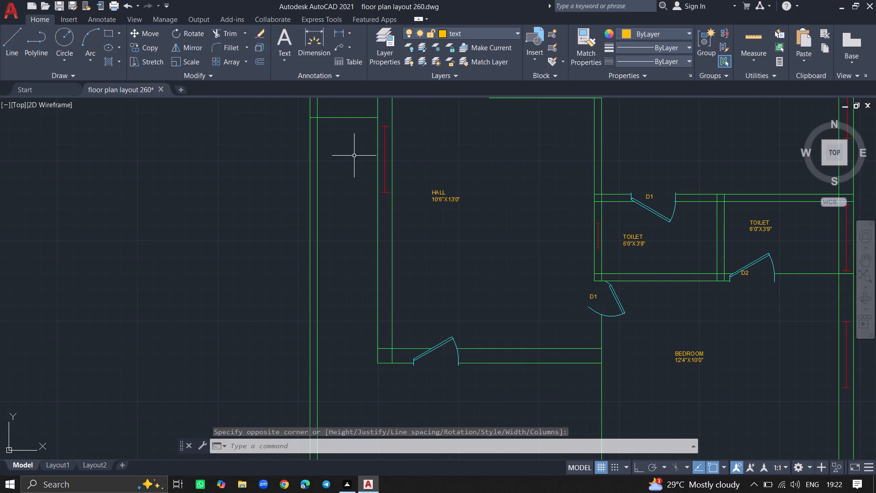
{"action": "double_click", "coordinate": [281, 43]}
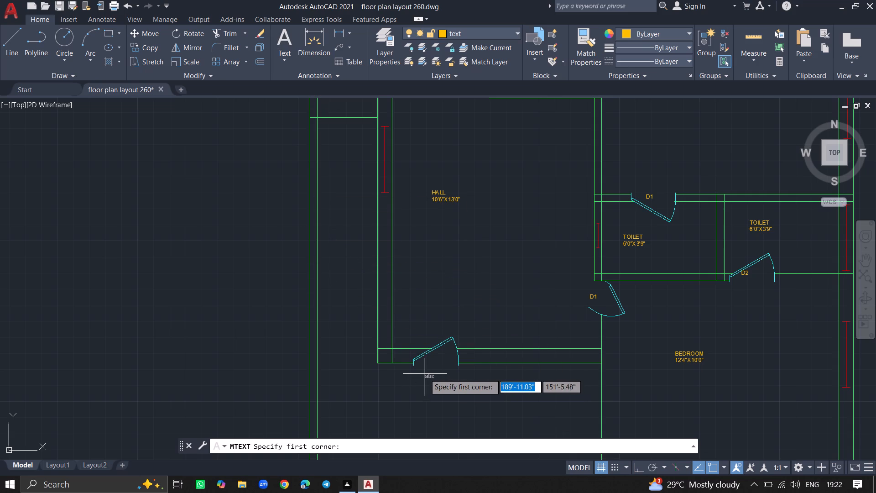
{"action": "left_click_drag", "start_coordinate": [425, 366], "coordinate": [446, 378]}
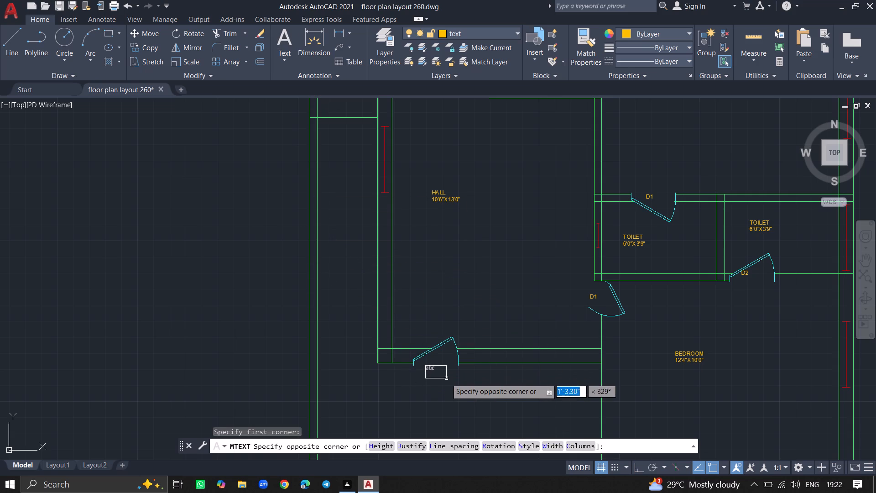
{"action": "left_click_drag", "start_coordinate": [446, 378], "coordinate": [447, 375]}
{"action": "left_click", "coordinate": [447, 375]}
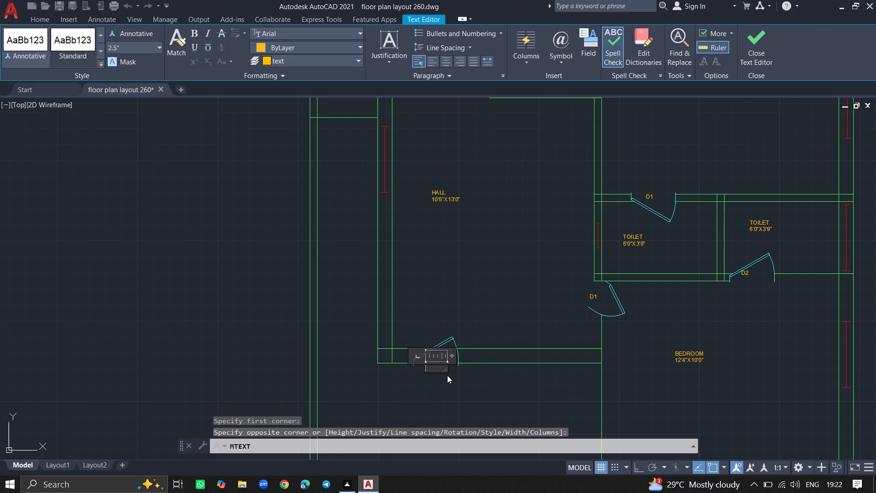
{"action": "type", "text": "D1"}
{"action": "left_click", "coordinate": [432, 302]}
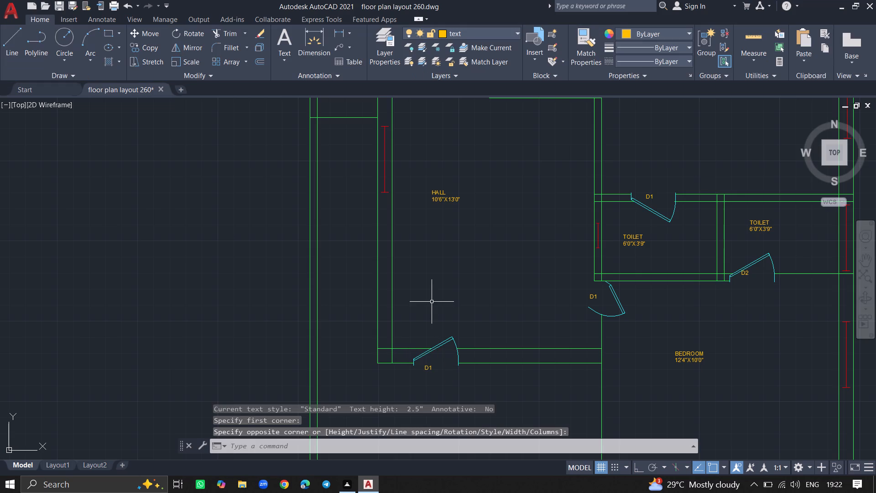
Add the multiline text label W1 just outside the window in the upper bedroom's east wall.
{"action": "scroll", "coordinate": [396, 290], "scroll_direction": "down", "scroll_amount": 4, "text": "ctrl"}
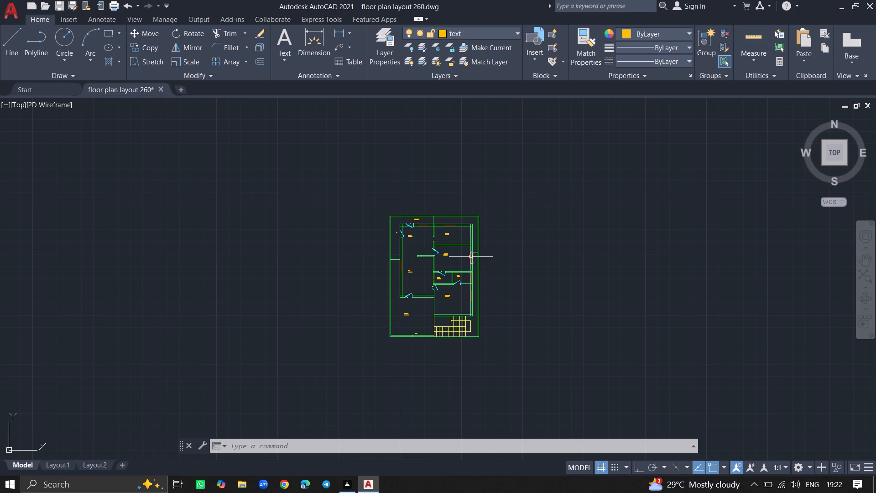
{"action": "scroll", "coordinate": [471, 257], "scroll_direction": "up", "scroll_amount": 5, "text": "ctrl"}
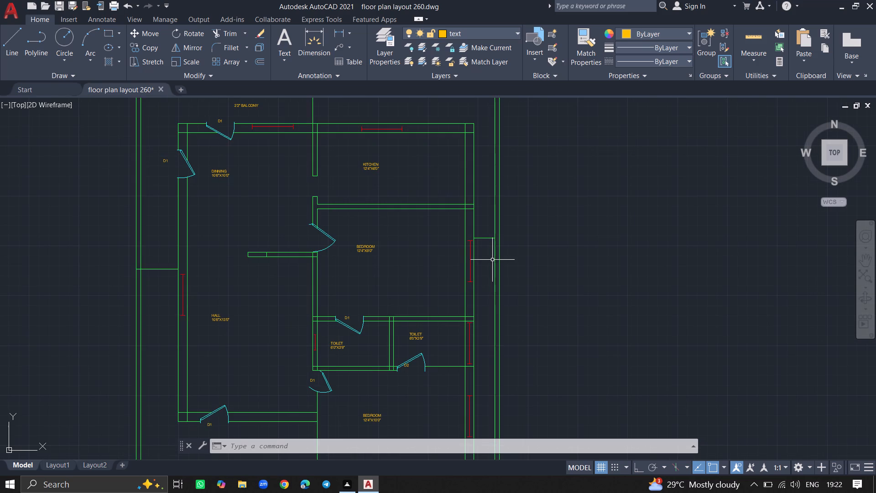
{"action": "double_click", "coordinate": [284, 40]}
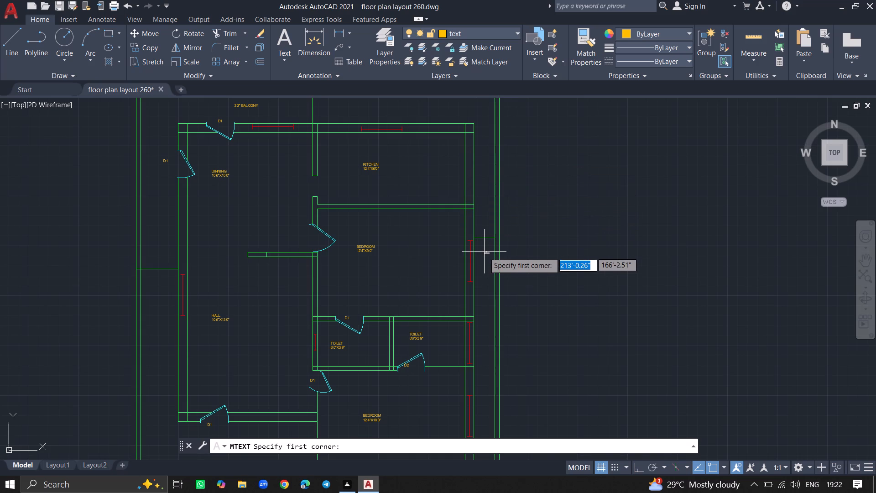
{"action": "scroll", "coordinate": [480, 257], "scroll_direction": "up", "scroll_amount": 5, "text": "ctrl"}
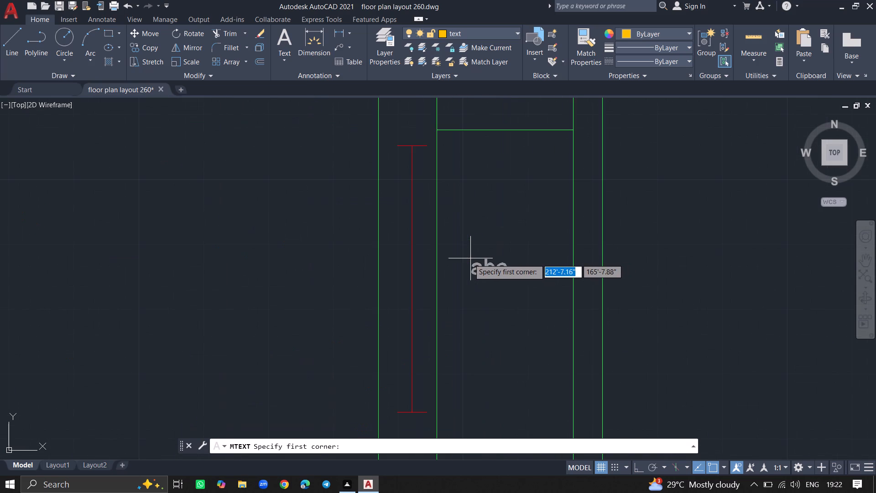
{"action": "left_click", "coordinate": [459, 262]}
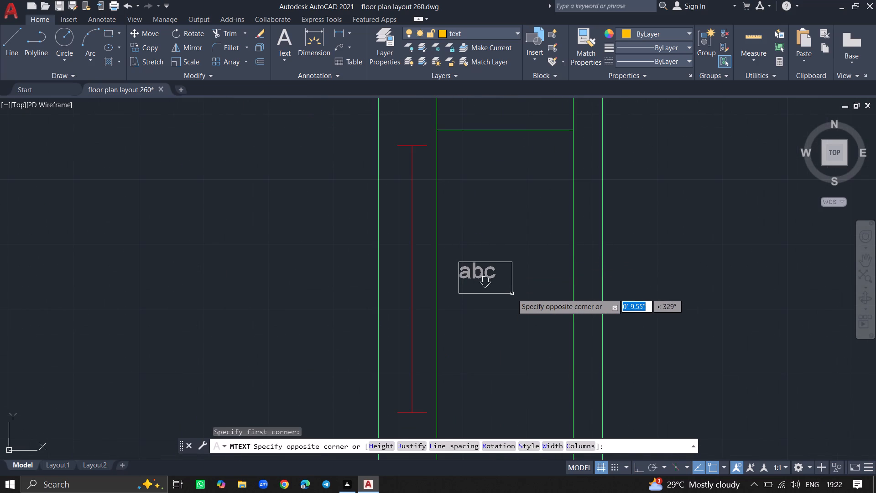
{"action": "left_click", "coordinate": [512, 294]}
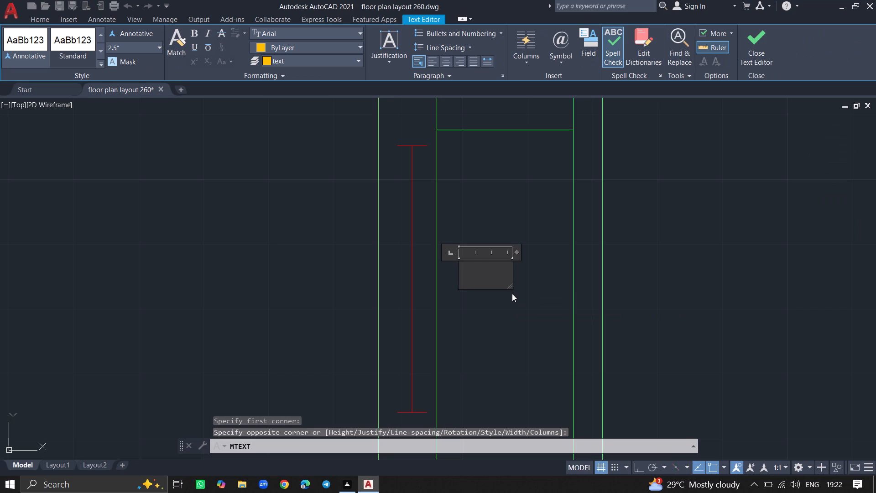
{"action": "type", "text": "W1"}
{"action": "left_click", "coordinate": [481, 315]}
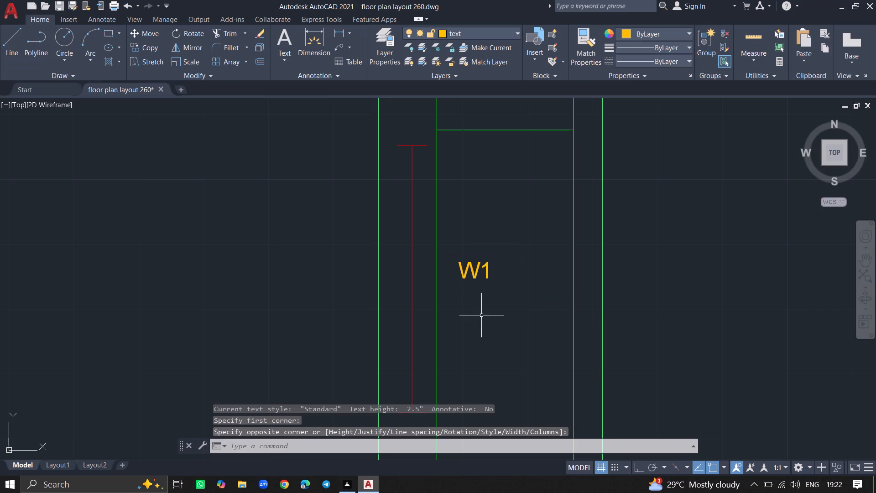
Delete the long window symbol in the east wall of the eastern toilet.
{"action": "scroll", "coordinate": [481, 325], "scroll_direction": "down", "scroll_amount": 4, "text": "ctrl"}
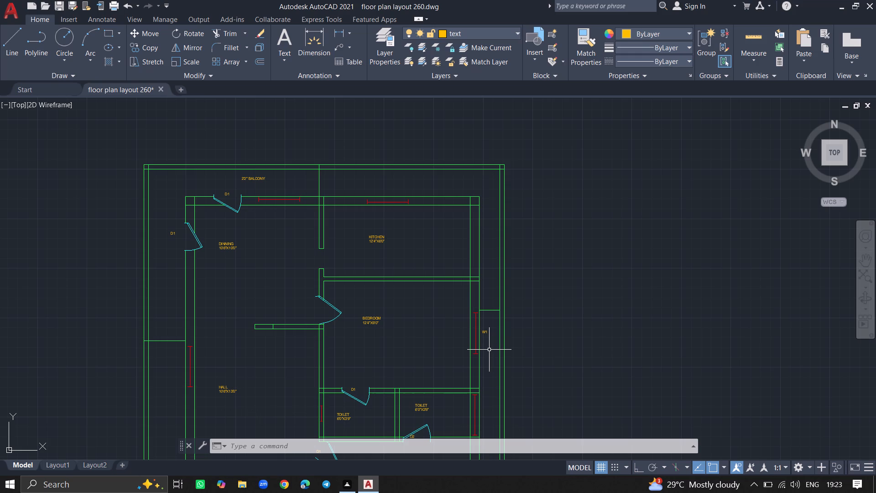
{"action": "scroll", "coordinate": [489, 350], "scroll_direction": "down", "scroll_amount": 4, "text": "ctrl"}
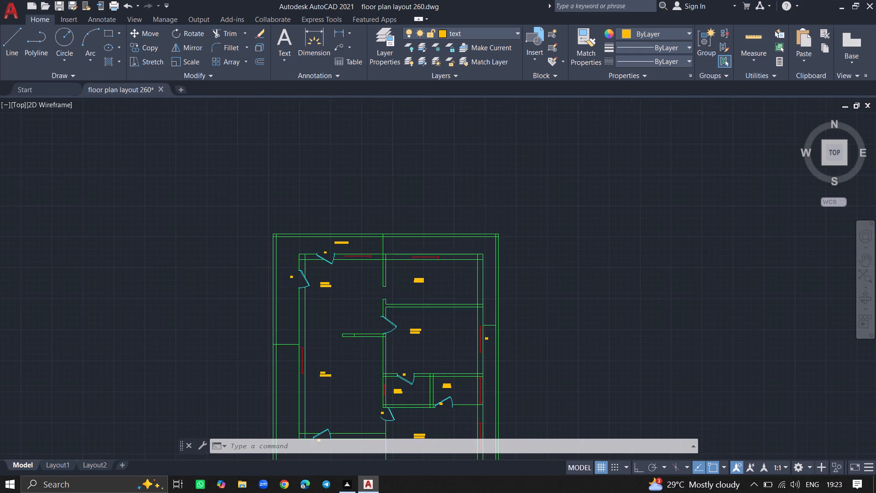
{"action": "scroll", "coordinate": [489, 350], "scroll_direction": "down", "scroll_amount": 1, "text": "ctrl"}
{"action": "scroll", "coordinate": [492, 383], "scroll_direction": "up", "scroll_amount": 7, "text": "ctrl"}
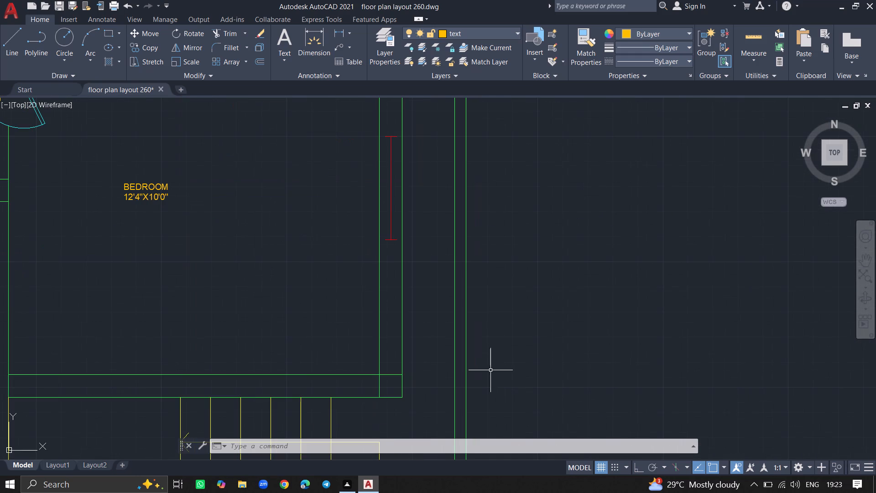
{"action": "scroll", "coordinate": [478, 340], "scroll_direction": "down", "scroll_amount": 3, "text": "ctrl"}
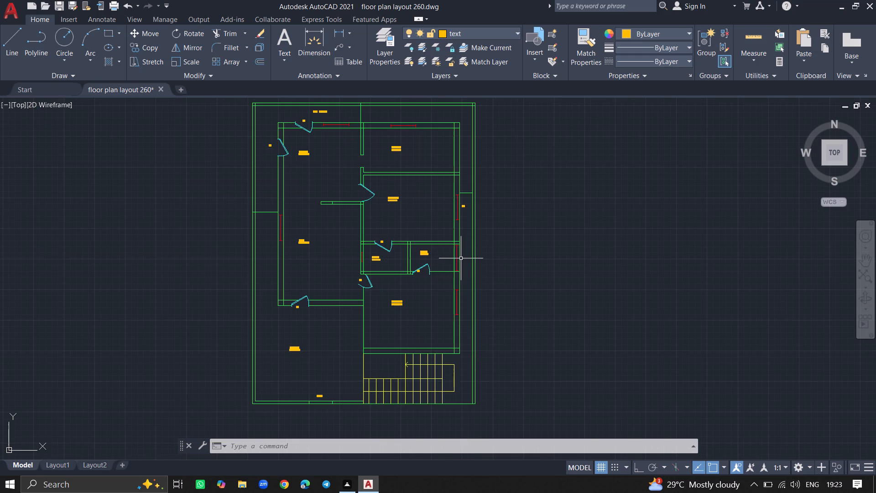
{"action": "scroll", "coordinate": [461, 258], "scroll_direction": "up", "scroll_amount": 6, "text": "ctrl"}
{"action": "scroll", "coordinate": [476, 256], "scroll_direction": "down", "scroll_amount": 2, "text": "ctrl"}
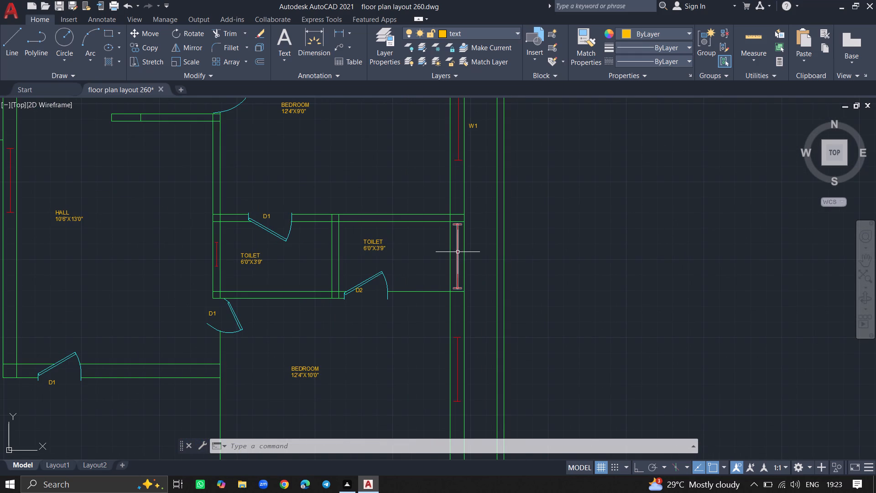
{"action": "left_click", "coordinate": [458, 252]}
{"action": "key", "text": "Delete"}
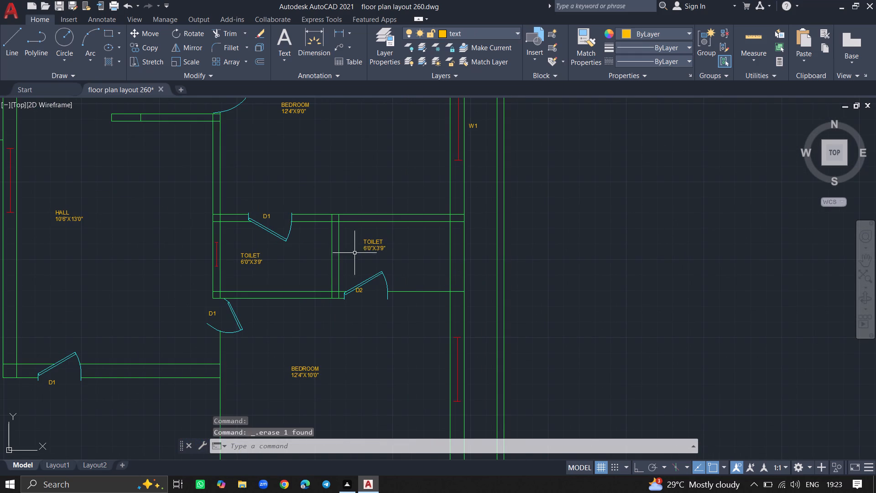
Copy the western toilet's small window from its midpoint straight across into the eastern toilet's east wall.
{"action": "left_click", "coordinate": [217, 257]}
{"action": "type", "text": "COPY"}
{"action": "key", "text": "Return"}
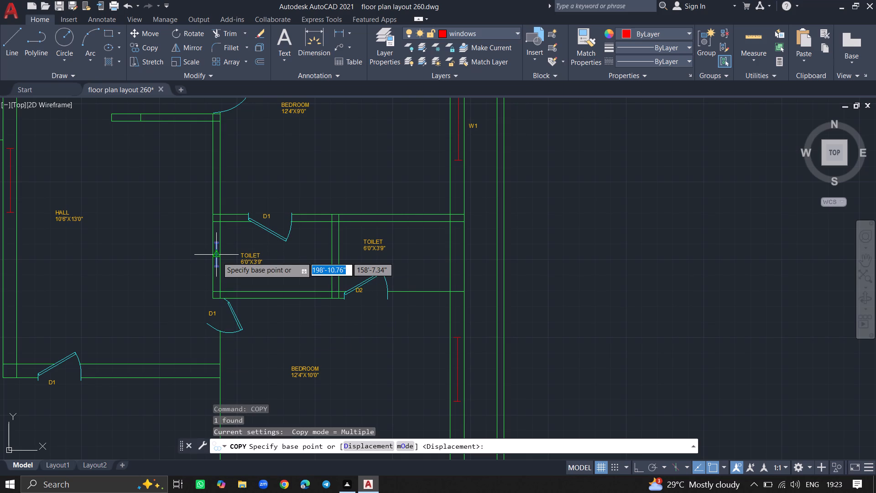
{"action": "left_click", "coordinate": [217, 257]}
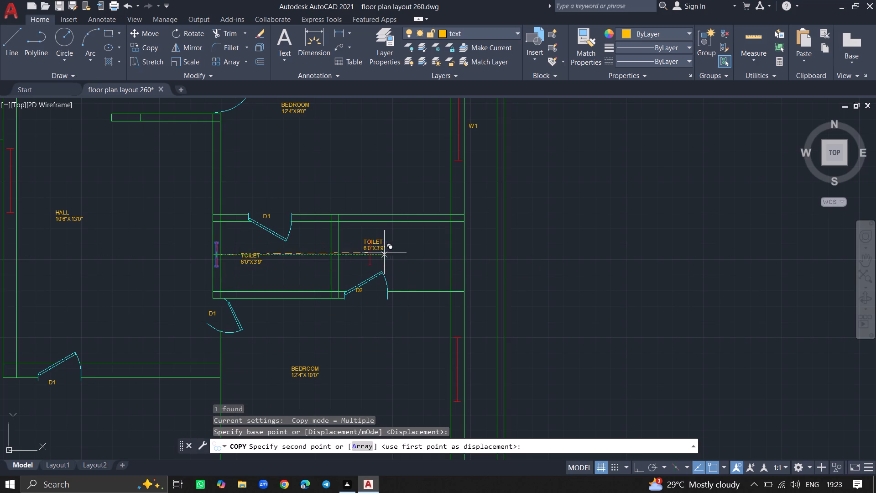
{"action": "left_click", "coordinate": [457, 253]}
{"action": "key", "text": "Return"}
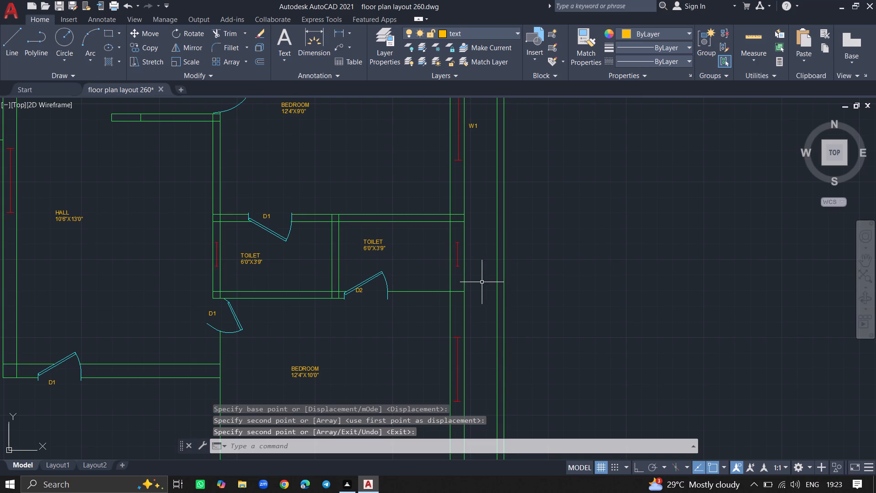
Add the multiline text label W2 just outside the eastern toilet's window.
{"action": "type", "text": "MTEXT"}
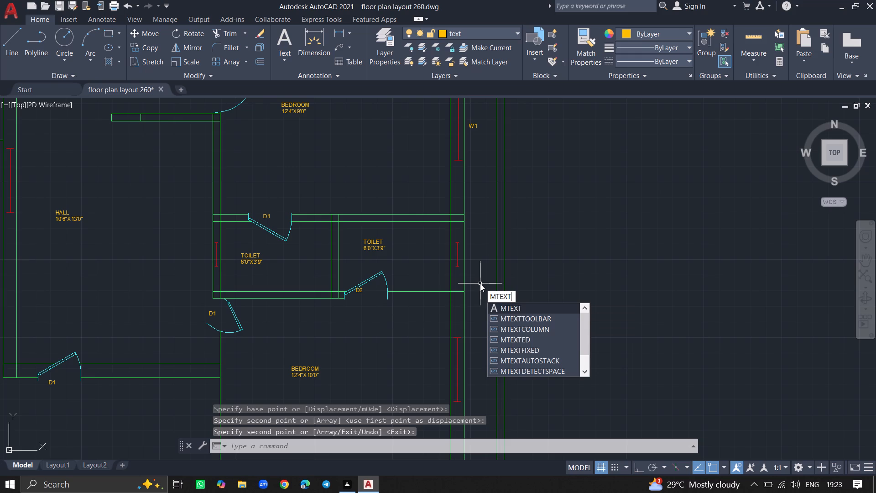
{"action": "key", "text": "Return"}
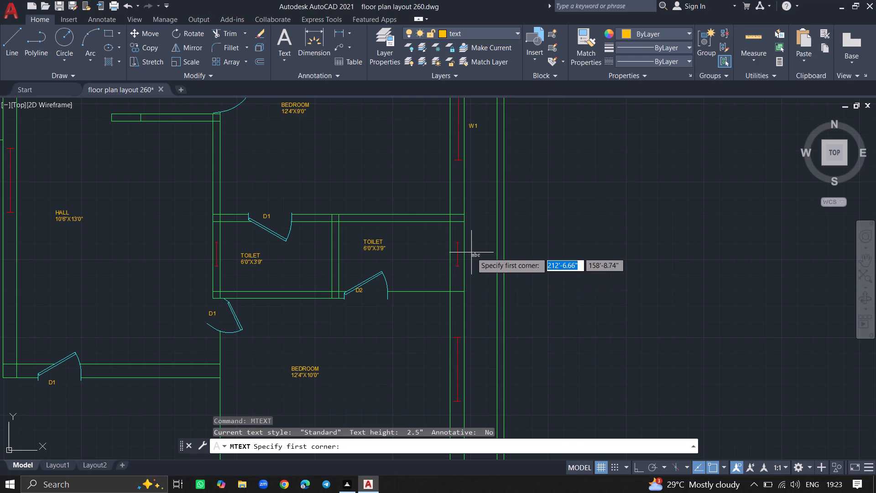
{"action": "left_click", "coordinate": [472, 252]}
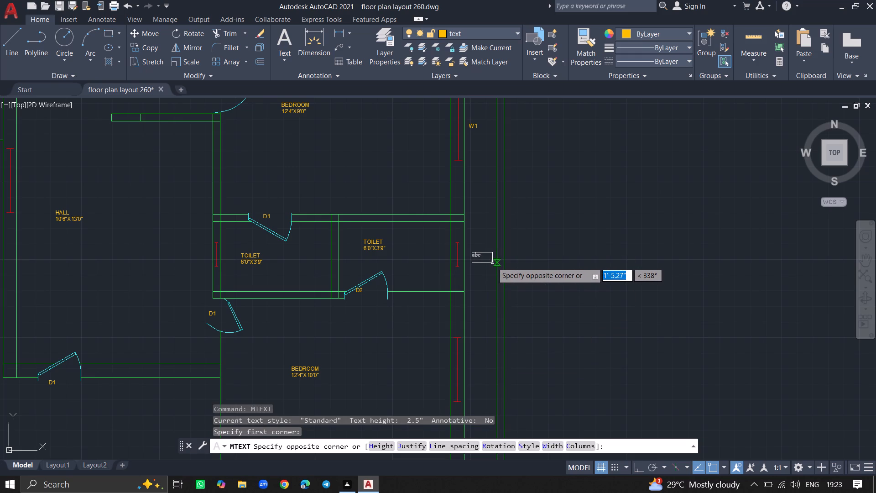
{"action": "left_click", "coordinate": [492, 262]}
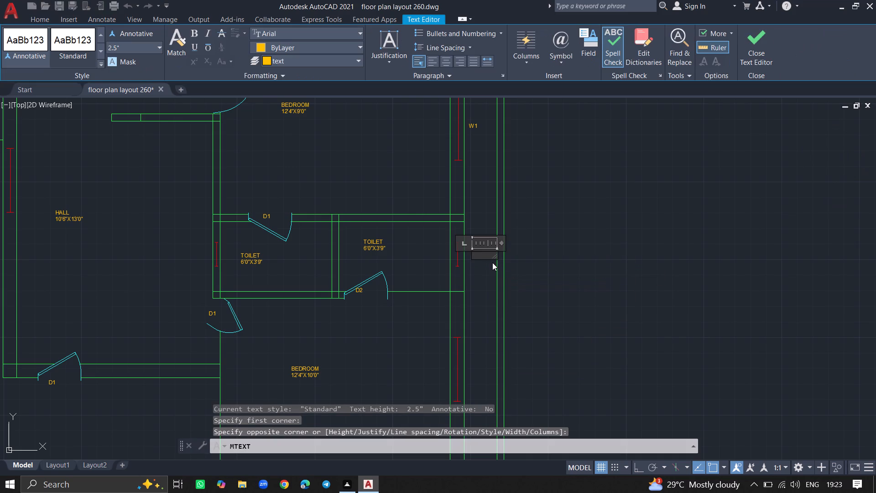
{"action": "type", "text": "W2"}
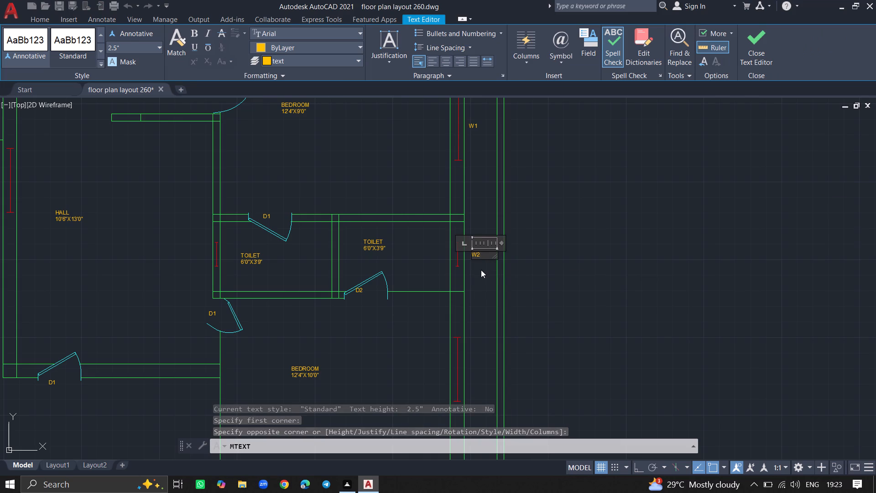
{"action": "left_click", "coordinate": [481, 270]}
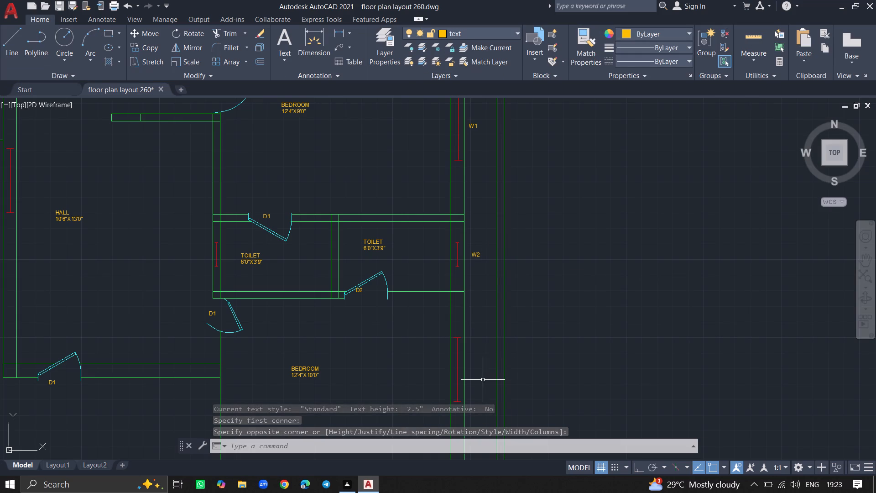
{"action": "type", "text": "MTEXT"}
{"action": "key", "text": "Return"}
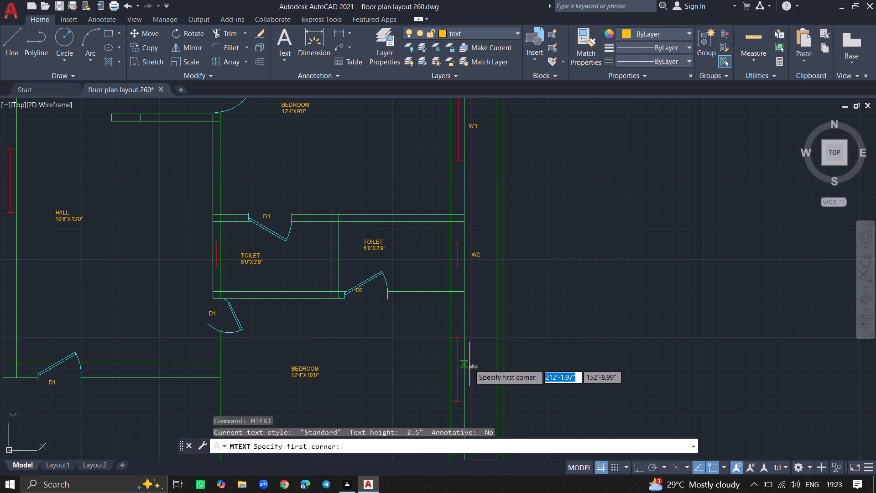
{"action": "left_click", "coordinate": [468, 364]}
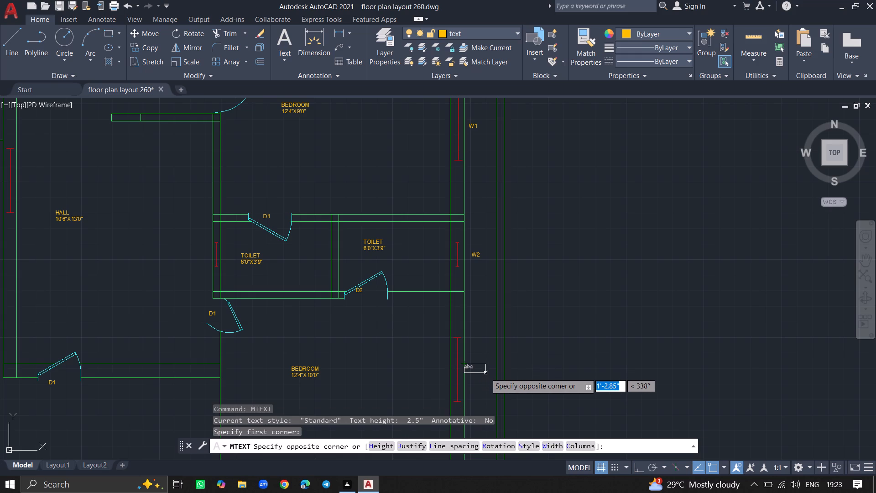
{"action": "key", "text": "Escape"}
Add the multiline text label W1 just outside the window in the lower bedroom's east wall.
{"action": "type", "text": "MTEXT"}
{"action": "key", "text": "Return"}
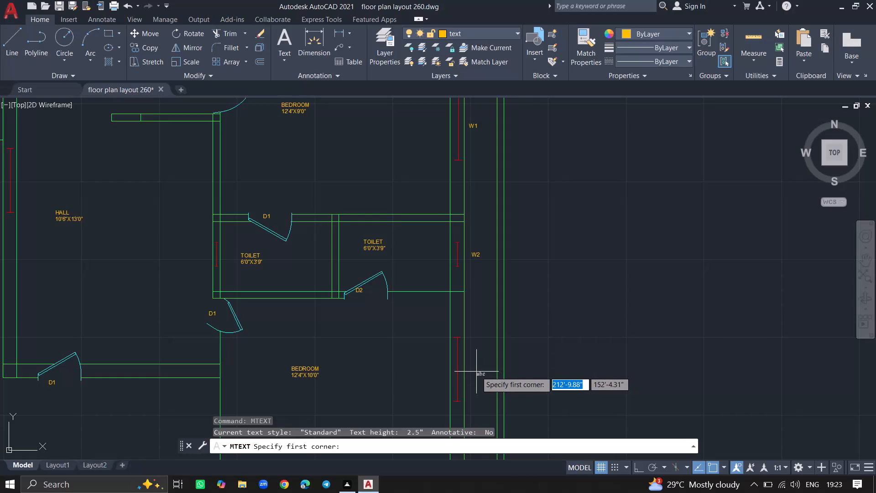
{"action": "left_click", "coordinate": [473, 371]}
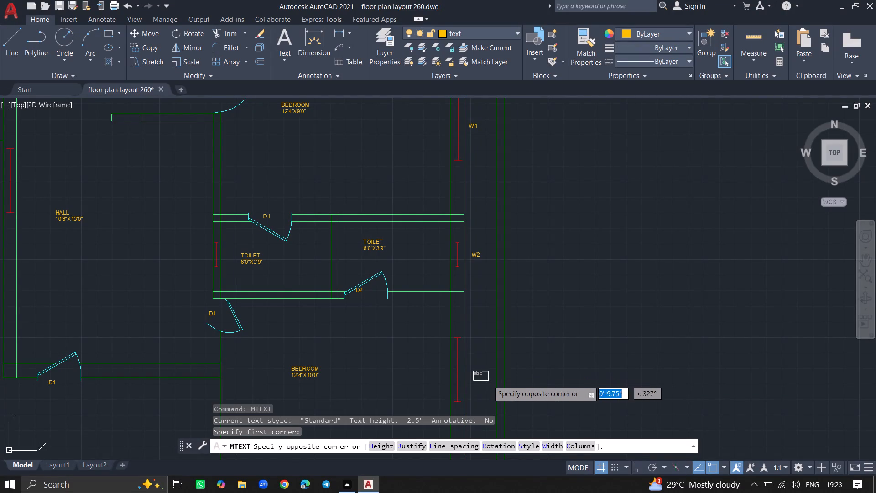
{"action": "left_click", "coordinate": [489, 381]}
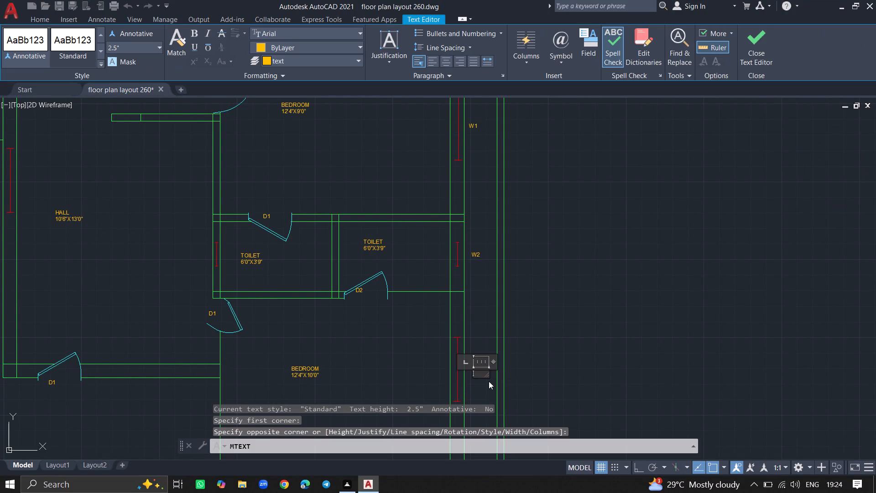
{"action": "type", "text": "W1"}
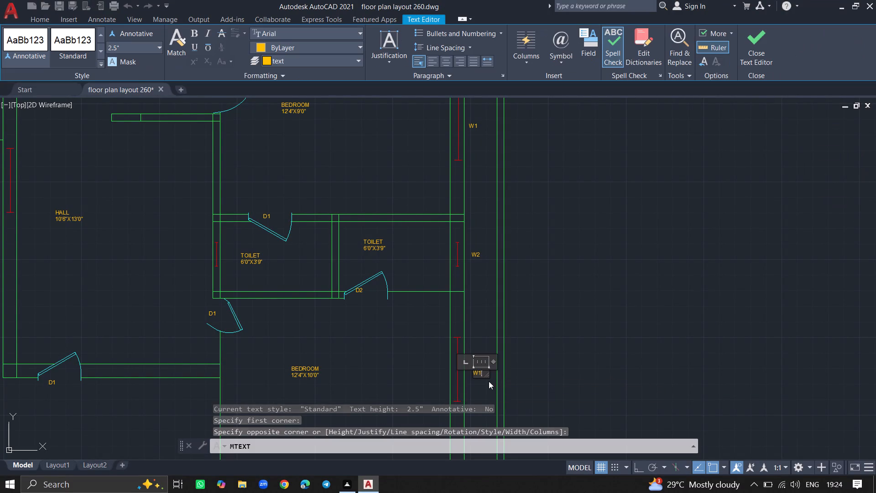
{"action": "left_click", "coordinate": [489, 381]}
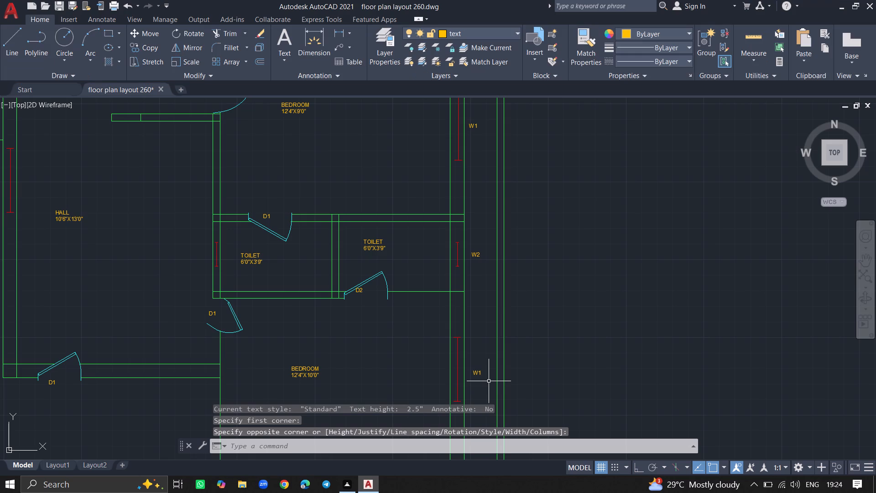
Add the multiline text label W1 just outside the window in the kitchen's north wall.
{"action": "scroll", "coordinate": [489, 394], "scroll_direction": "down", "scroll_amount": 2, "text": "ctrl"}
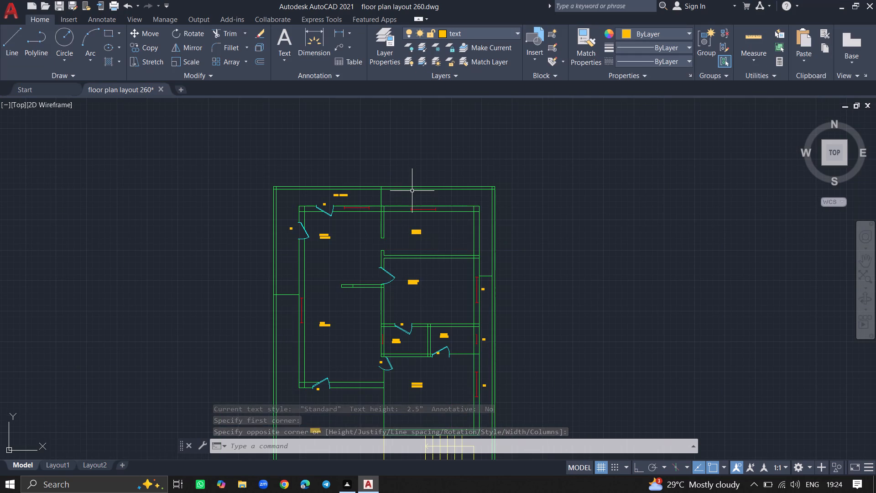
{"action": "scroll", "coordinate": [412, 191], "scroll_direction": "up", "scroll_amount": 2, "text": "ctrl"}
{"action": "type", "text": "MTEXT"}
{"action": "key", "text": "Return"}
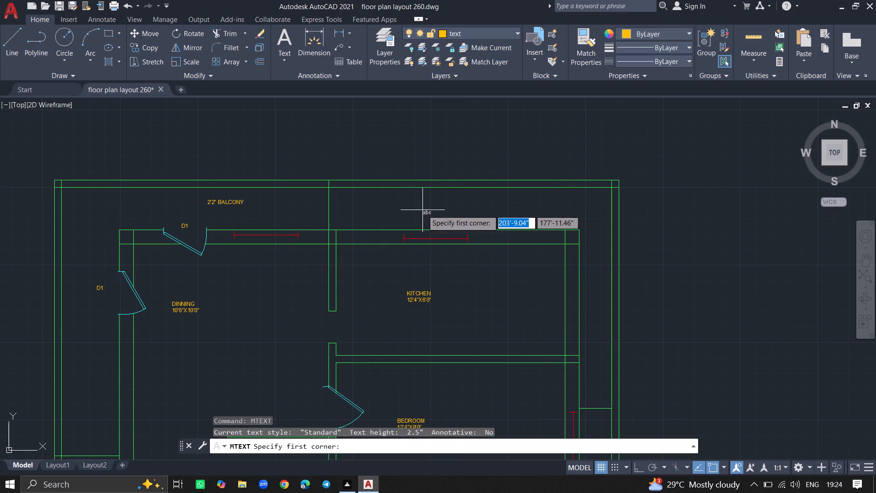
{"action": "left_click", "coordinate": [422, 210]}
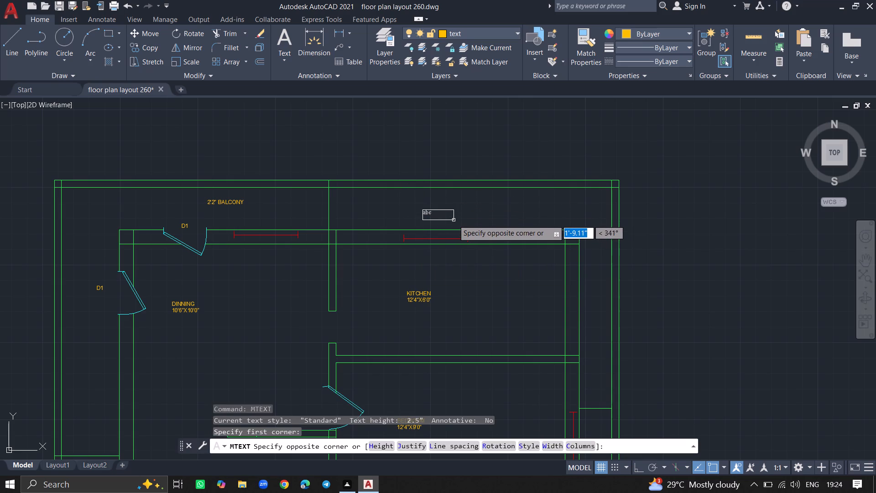
{"action": "left_click", "coordinate": [453, 220]}
{"action": "type", "text": "W1"}
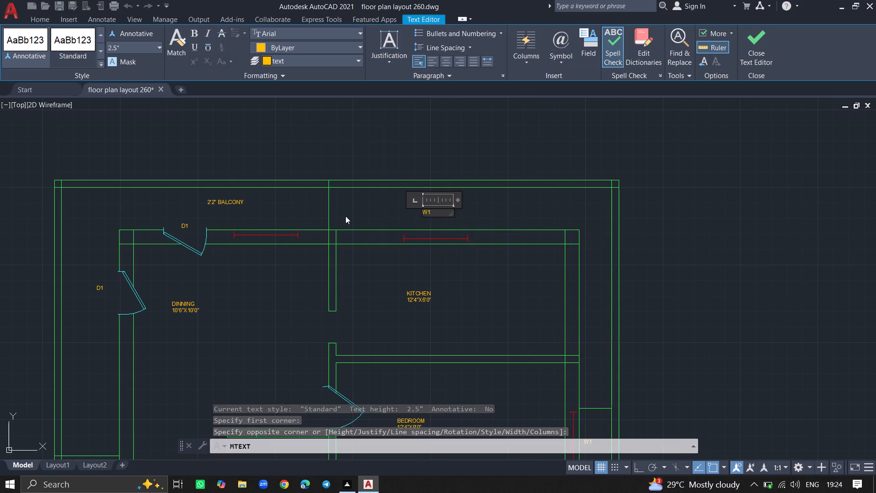
{"action": "left_click", "coordinate": [301, 216]}
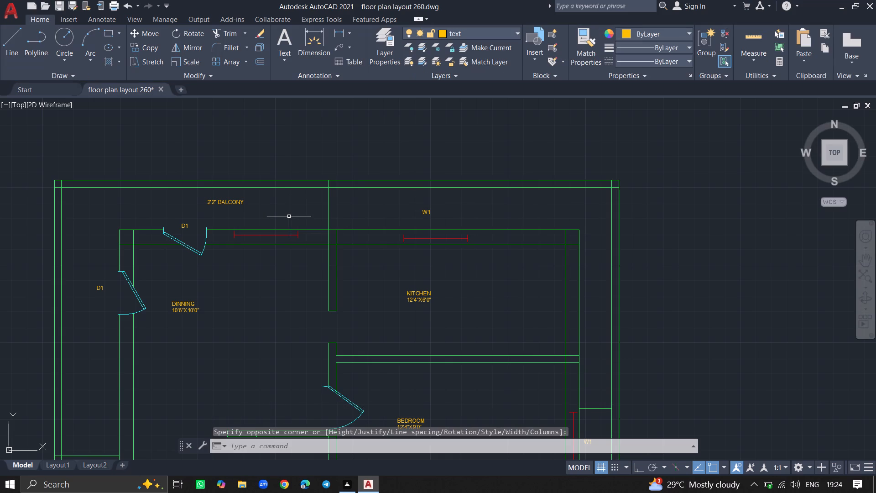
Add the multiline text label W1 just outside the window in the dining room's north wall.
{"action": "type", "text": "MTEXT"}
{"action": "key", "text": "Return"}
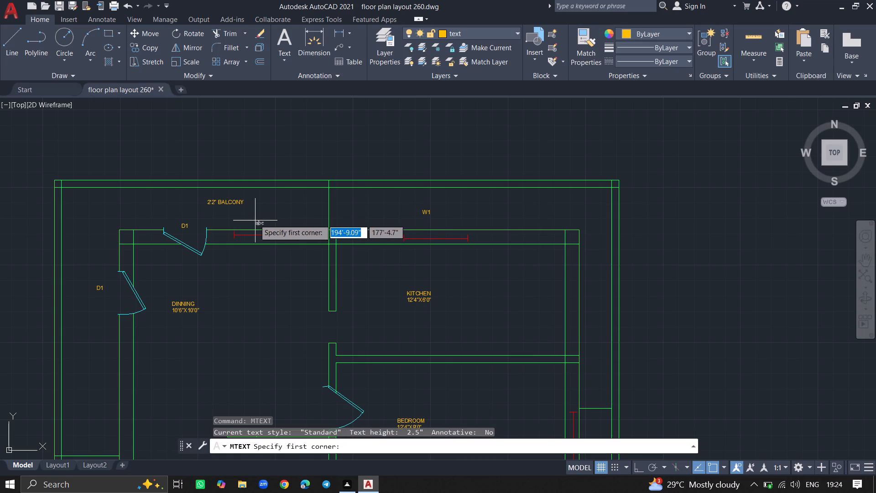
{"action": "left_click", "coordinate": [246, 215]}
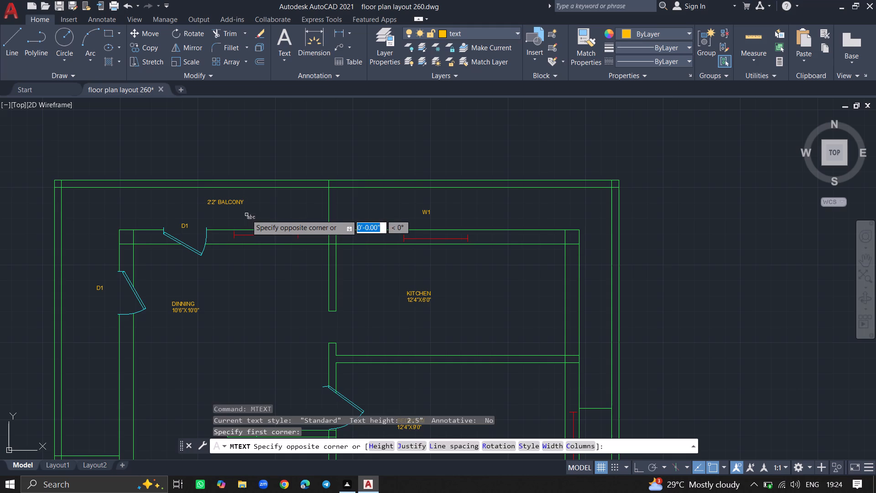
{"action": "left_click", "coordinate": [276, 224]}
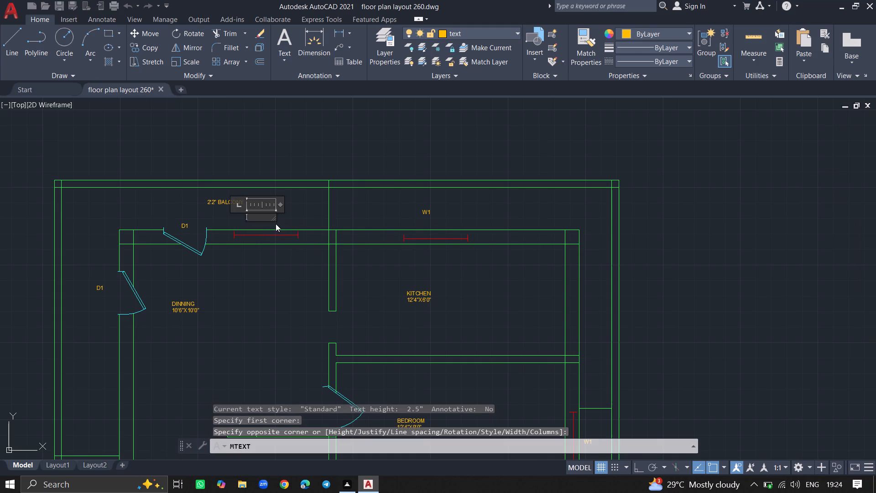
{"action": "key", "text": "w"}
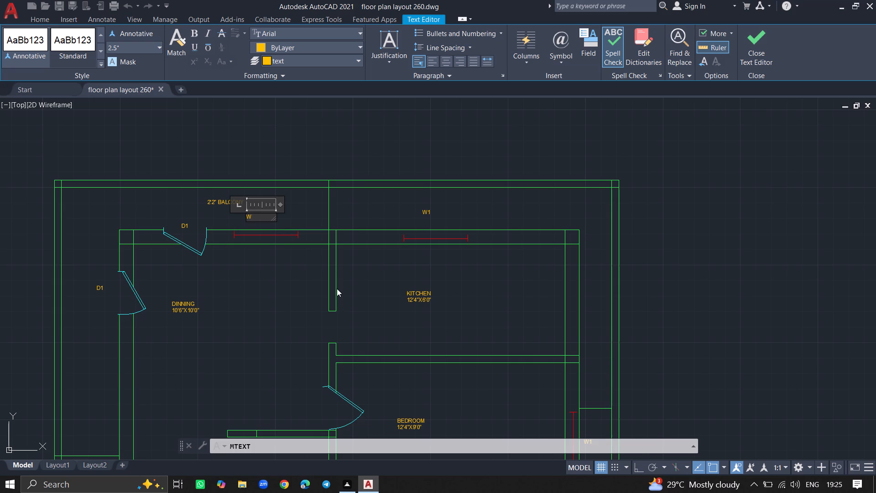
{"action": "key", "text": "1"}
{"action": "left_click", "coordinate": [238, 327]}
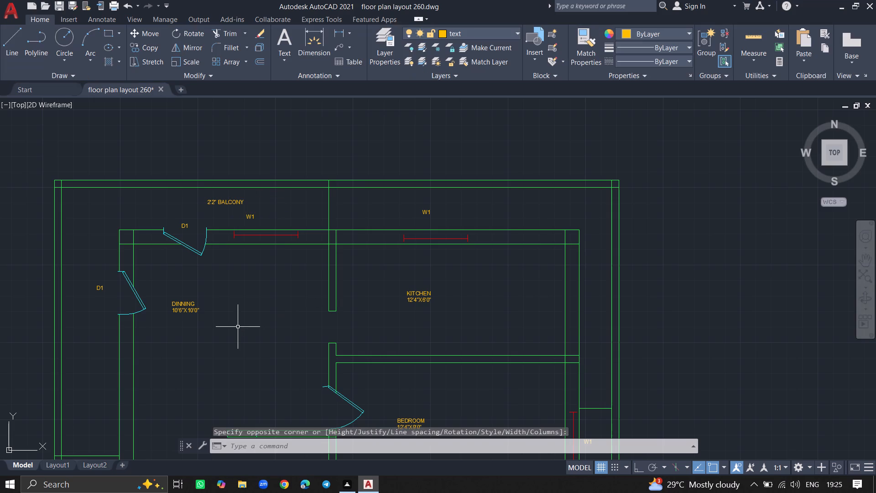
Save the drawing.
{"action": "scroll", "coordinate": [238, 327], "scroll_direction": "down", "scroll_amount": 6, "text": "ctrl"}
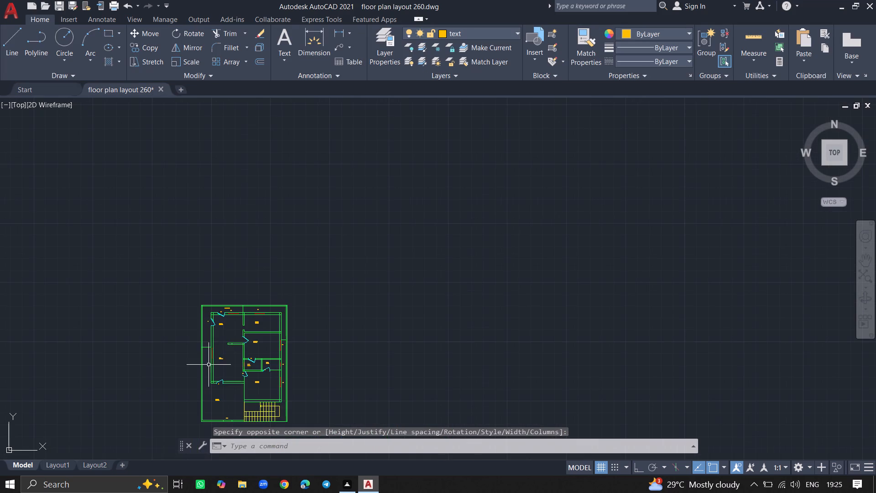
{"action": "scroll", "coordinate": [203, 372], "scroll_direction": "up", "scroll_amount": 8, "text": "ctrl"}
{"action": "key", "text": "ctrl+s"}
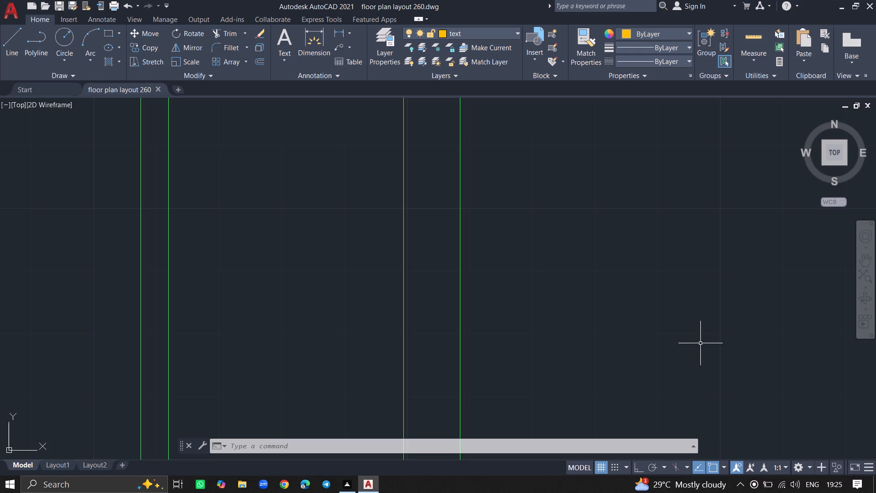
Add the multiline text label W1 just outside the window in the hall's west wall.
{"action": "scroll", "coordinate": [379, 340], "scroll_direction": "down", "scroll_amount": 7, "text": "ctrl"}
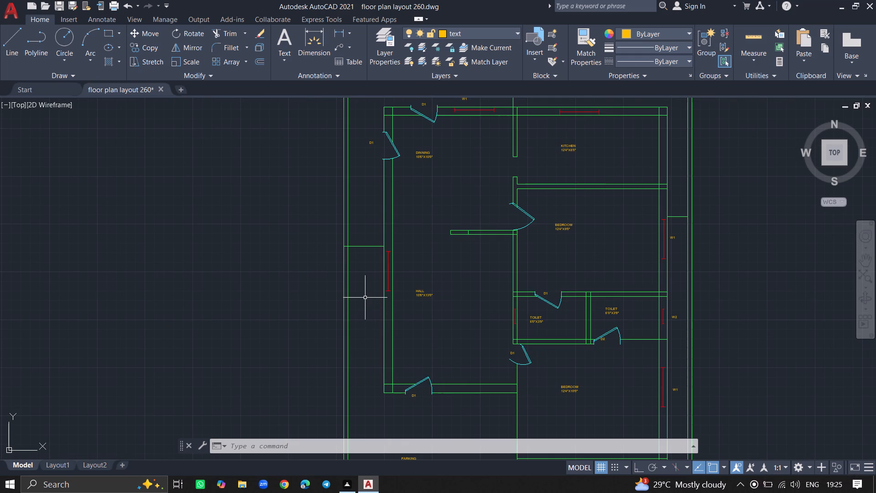
{"action": "type", "text": "MTEXT"}
{"action": "key", "text": "Return"}
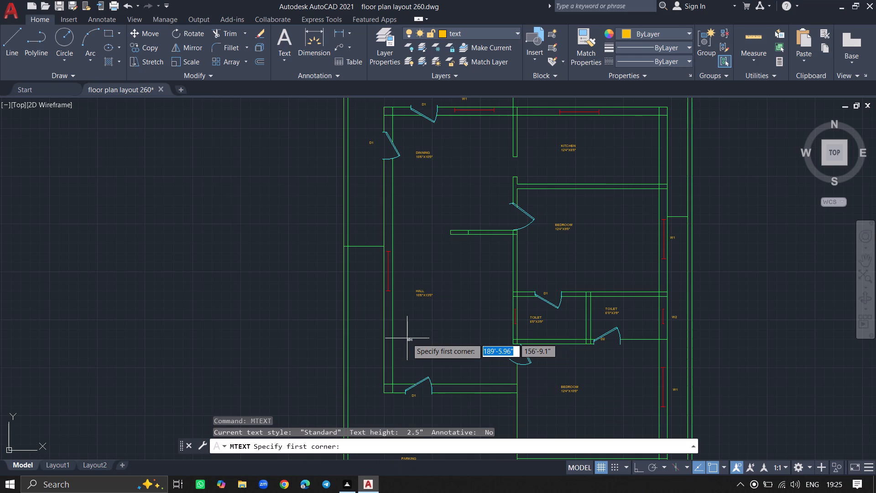
{"action": "left_click", "coordinate": [361, 269]}
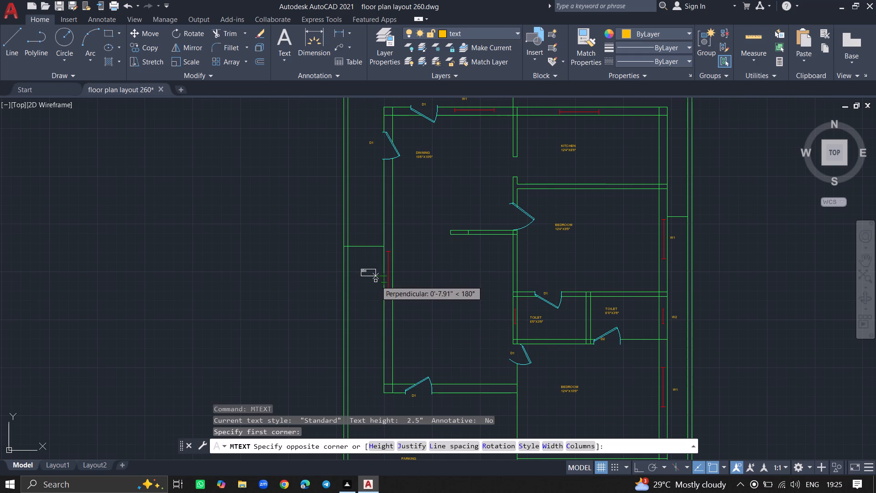
{"action": "left_click", "coordinate": [375, 281]}
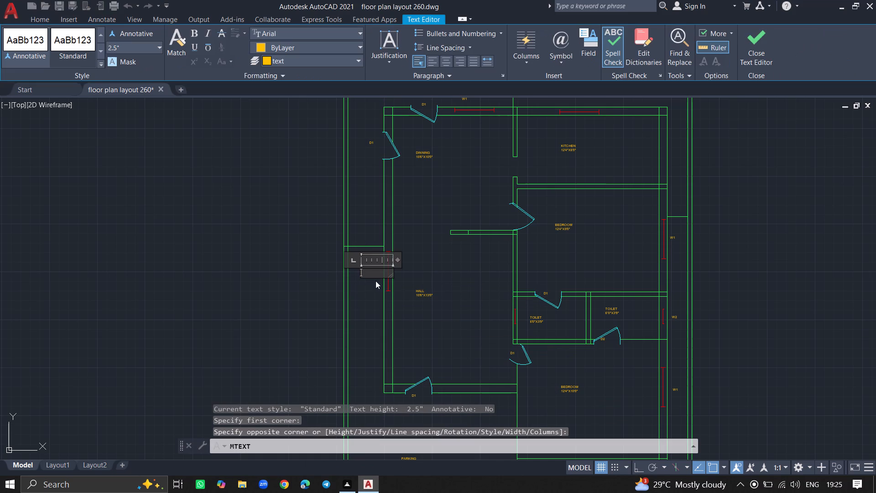
{"action": "key", "text": "w"}
{"action": "key", "text": "1"}
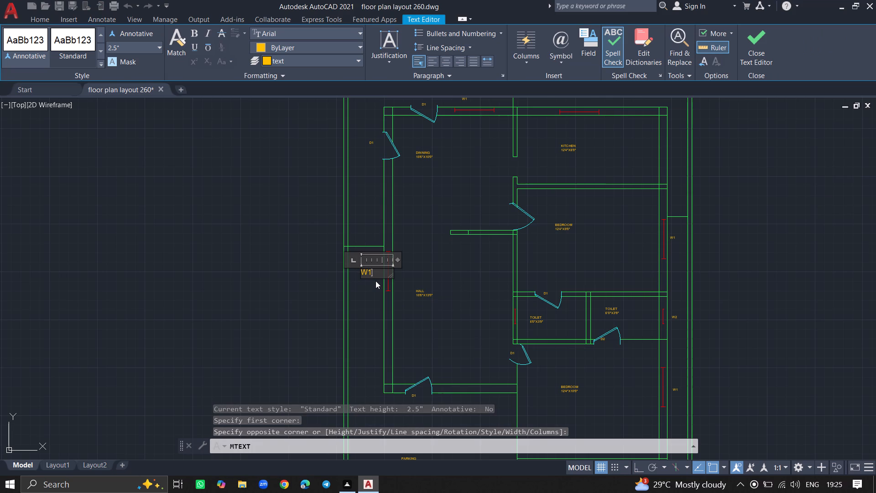
{"action": "left_click", "coordinate": [360, 309]}
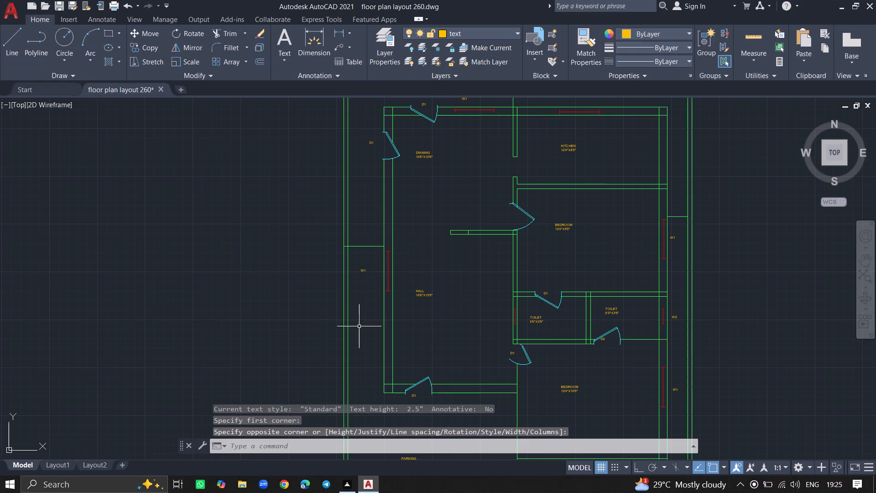
Open the layer properties and make the dimensions layer current.
{"action": "scroll", "coordinate": [357, 328], "scroll_direction": "down", "scroll_amount": 4, "text": "ctrl"}
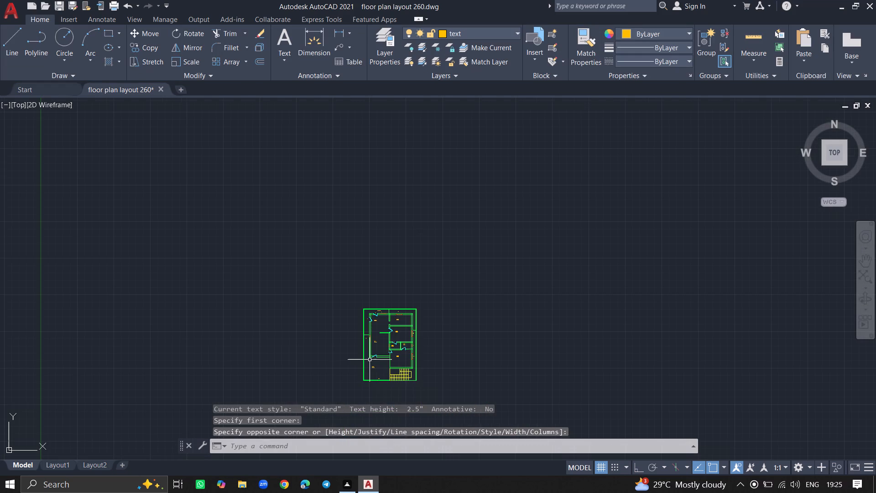
{"action": "scroll", "coordinate": [381, 373], "scroll_direction": "up", "scroll_amount": 2, "text": "ctrl"}
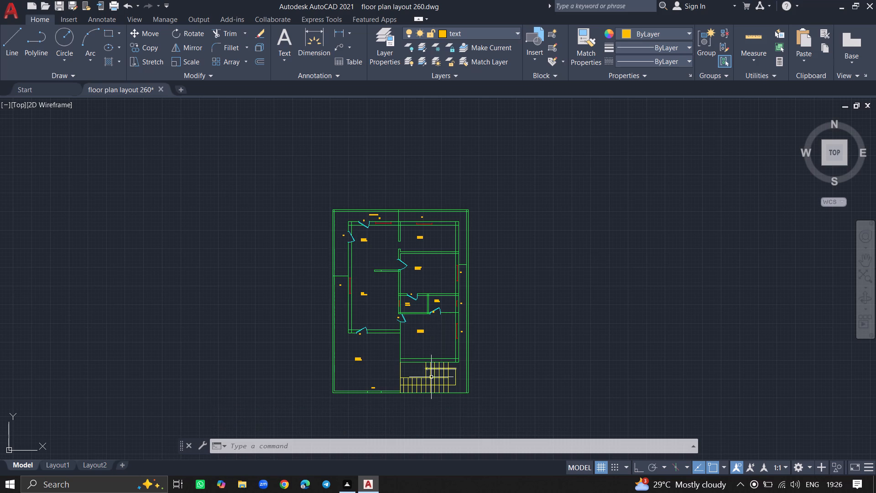
{"action": "double_click", "coordinate": [386, 54]}
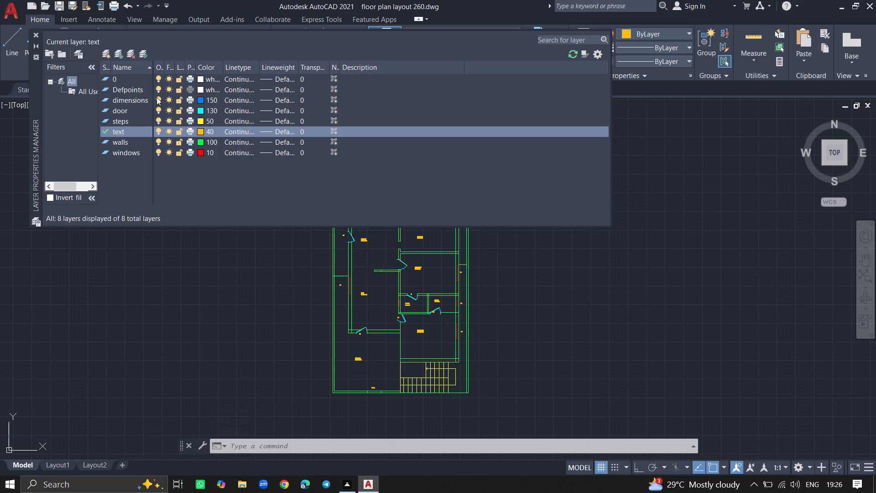
{"action": "double_click", "coordinate": [125, 100]}
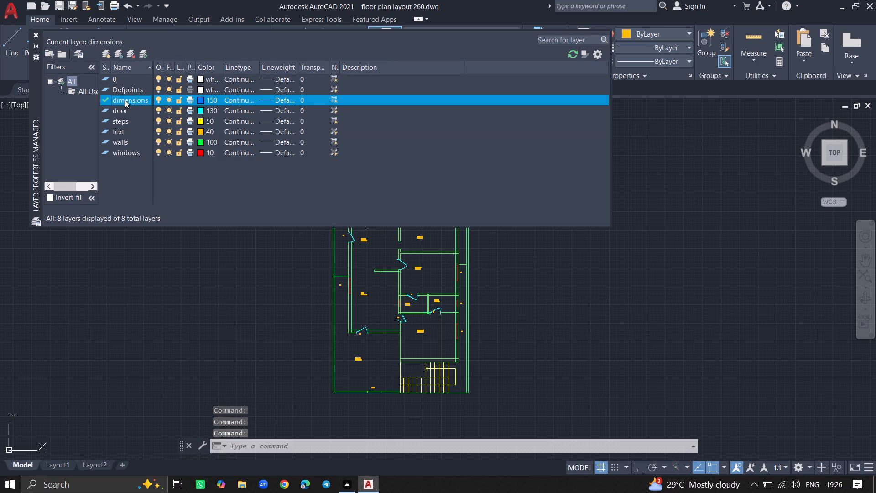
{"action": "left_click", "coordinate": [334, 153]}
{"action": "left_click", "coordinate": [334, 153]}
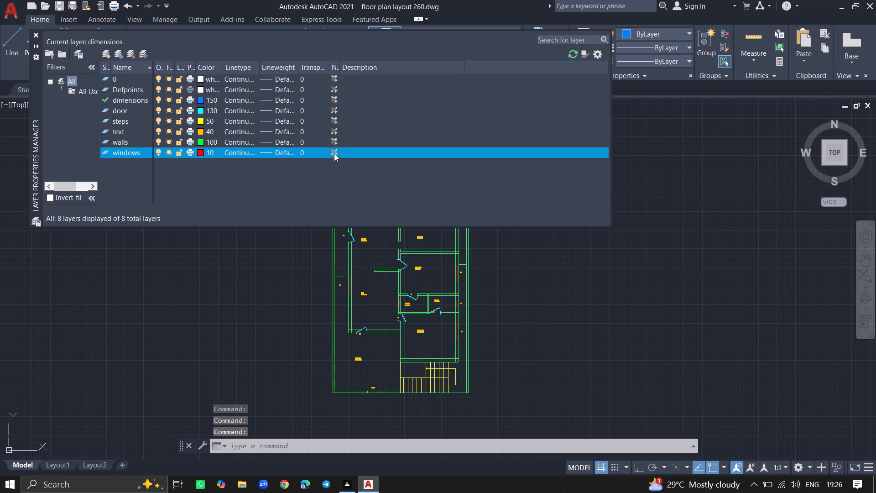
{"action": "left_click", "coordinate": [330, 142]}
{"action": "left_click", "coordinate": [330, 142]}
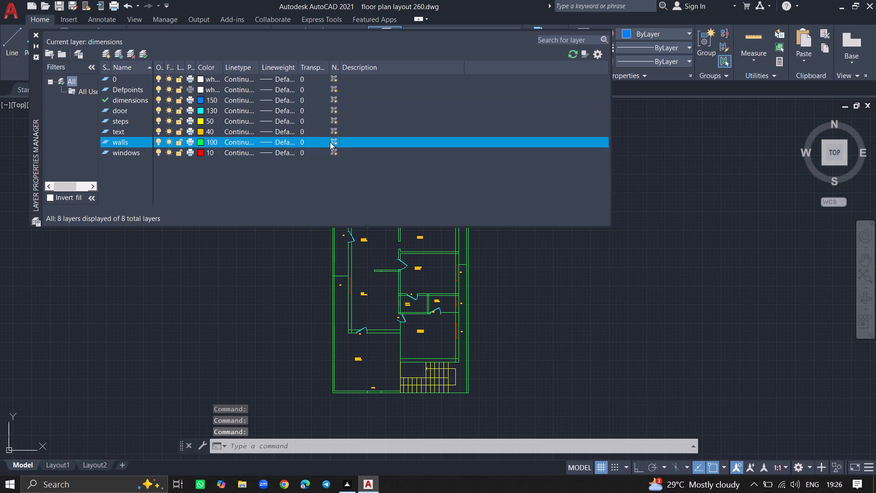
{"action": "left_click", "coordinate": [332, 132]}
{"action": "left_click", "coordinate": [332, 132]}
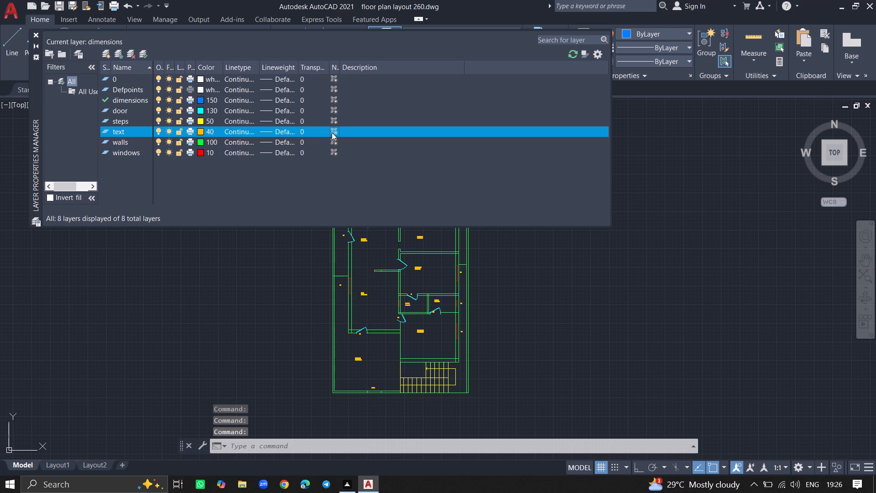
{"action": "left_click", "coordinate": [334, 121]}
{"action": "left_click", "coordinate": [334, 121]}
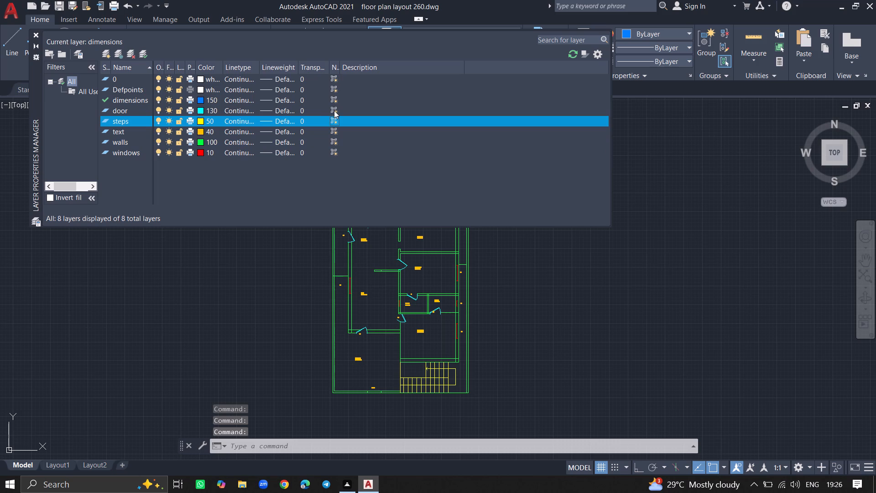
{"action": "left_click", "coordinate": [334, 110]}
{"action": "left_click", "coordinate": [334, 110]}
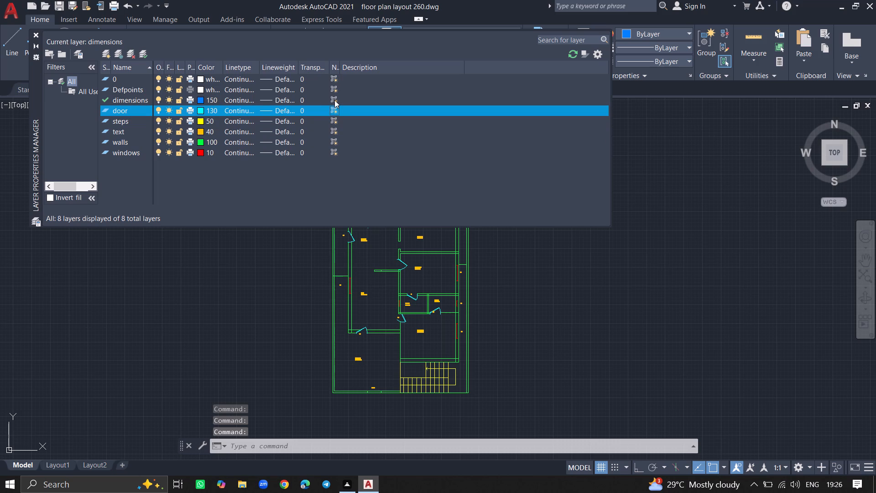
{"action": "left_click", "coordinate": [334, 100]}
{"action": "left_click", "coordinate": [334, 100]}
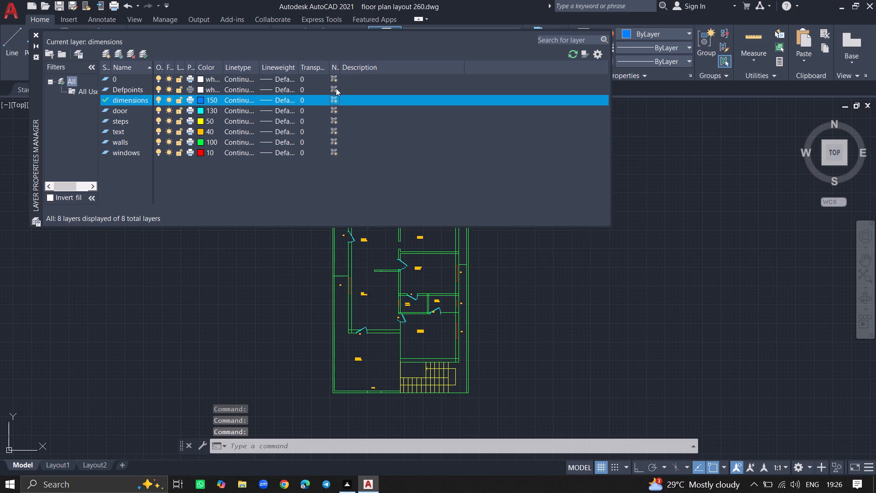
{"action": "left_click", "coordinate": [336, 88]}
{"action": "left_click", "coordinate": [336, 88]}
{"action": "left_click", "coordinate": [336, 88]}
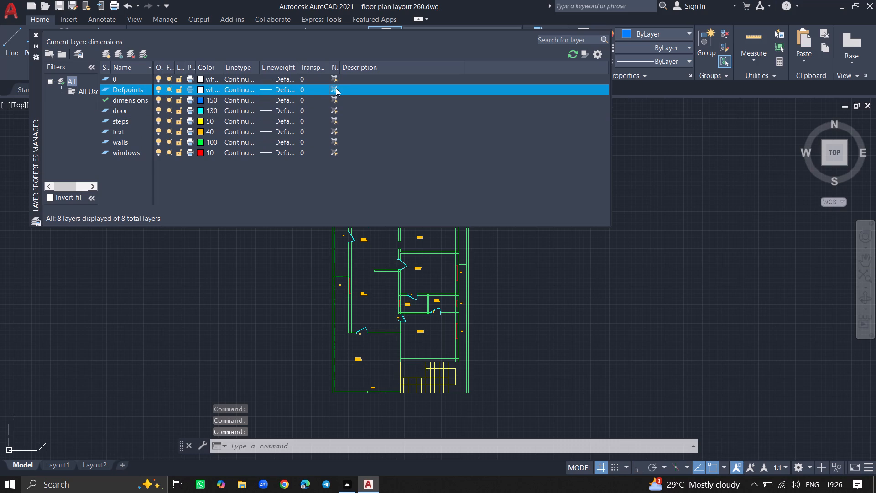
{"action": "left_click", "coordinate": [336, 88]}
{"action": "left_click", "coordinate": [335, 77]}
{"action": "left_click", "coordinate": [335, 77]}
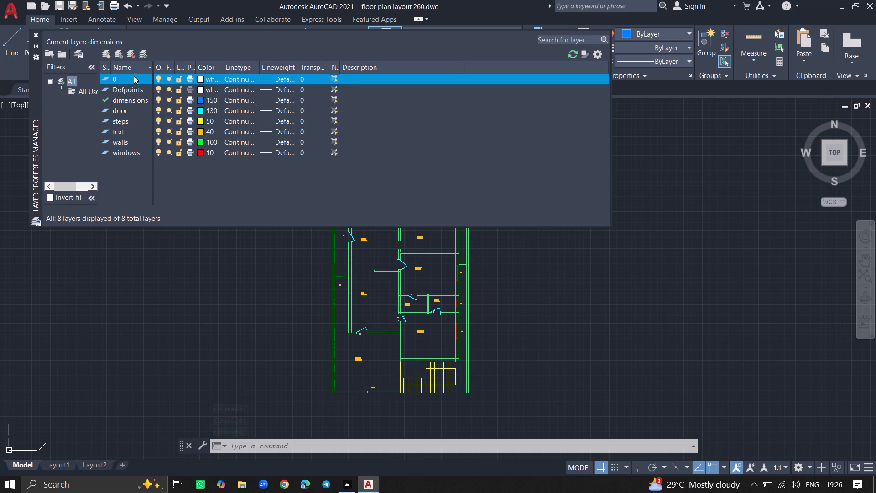
Make sure the dimensions layer is the current layer and close the layer properties.
{"action": "double_click", "coordinate": [144, 53]}
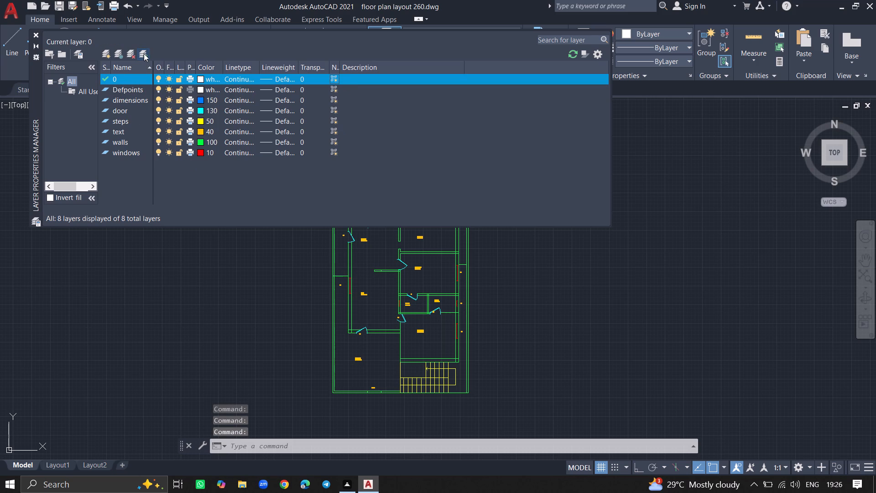
{"action": "double_click", "coordinate": [109, 96]}
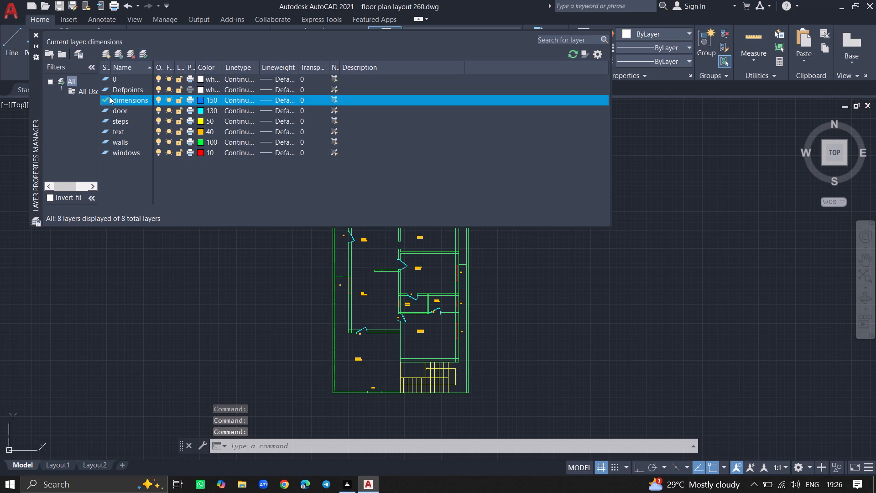
{"action": "left_click", "coordinate": [36, 32]}
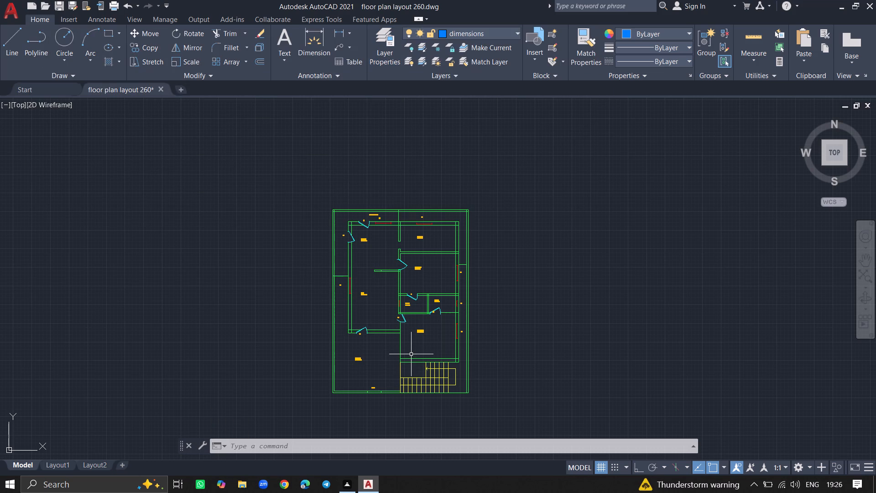
Save the drawing.
{"action": "key", "text": "ctrl+s"}
{"action": "key", "text": "ctrl+s"}
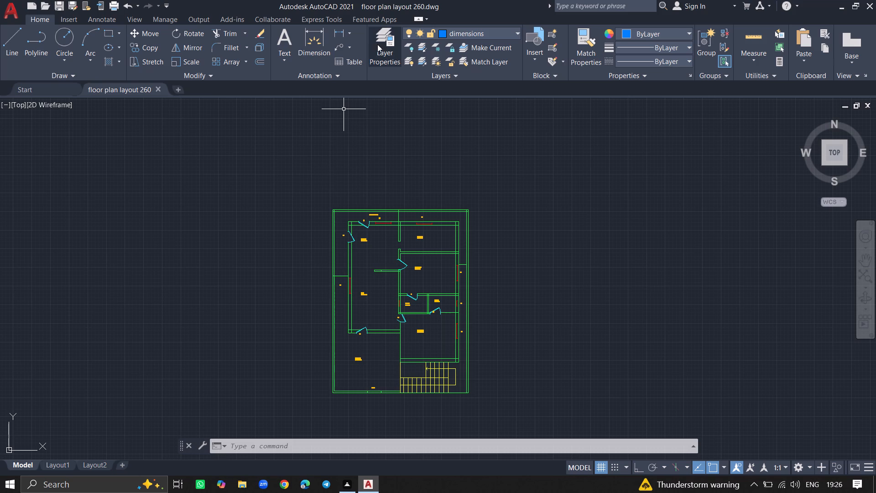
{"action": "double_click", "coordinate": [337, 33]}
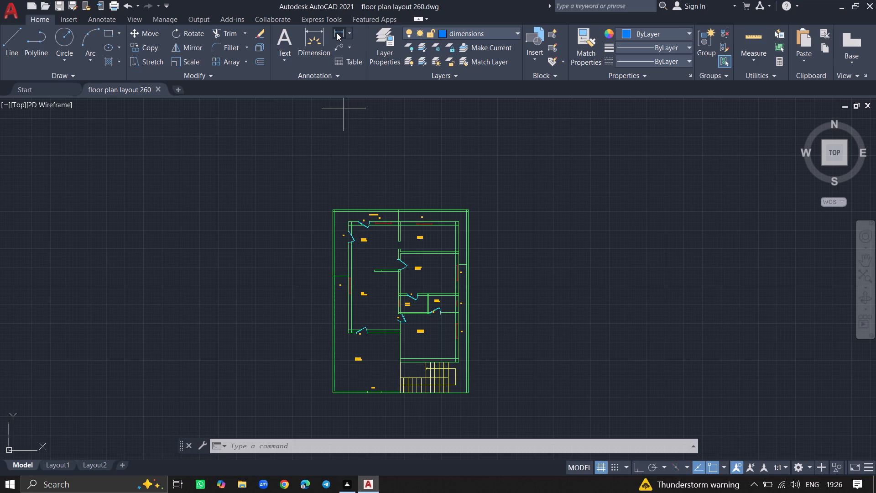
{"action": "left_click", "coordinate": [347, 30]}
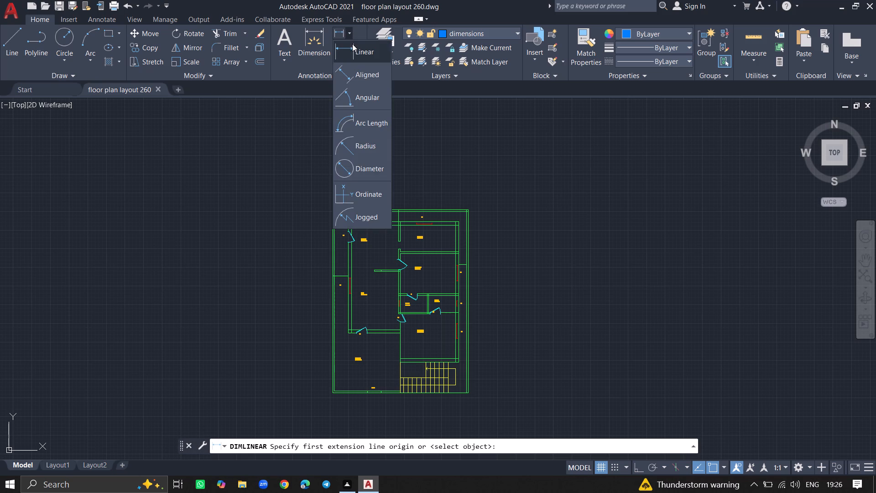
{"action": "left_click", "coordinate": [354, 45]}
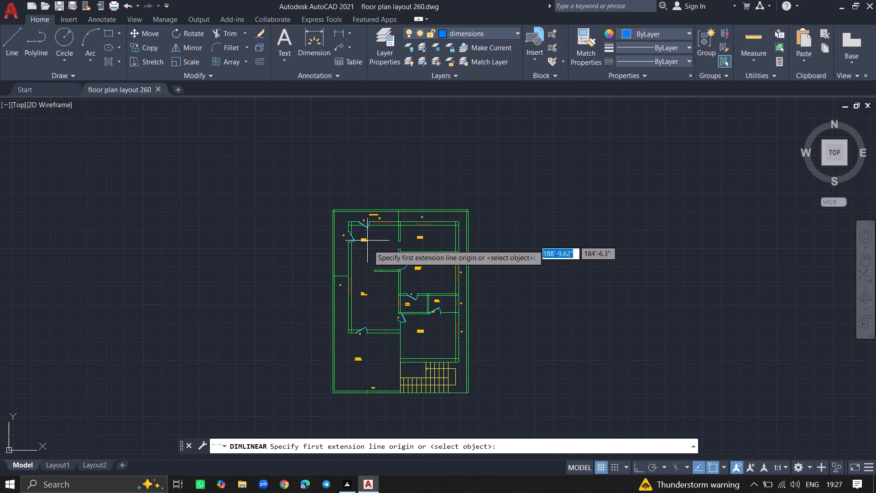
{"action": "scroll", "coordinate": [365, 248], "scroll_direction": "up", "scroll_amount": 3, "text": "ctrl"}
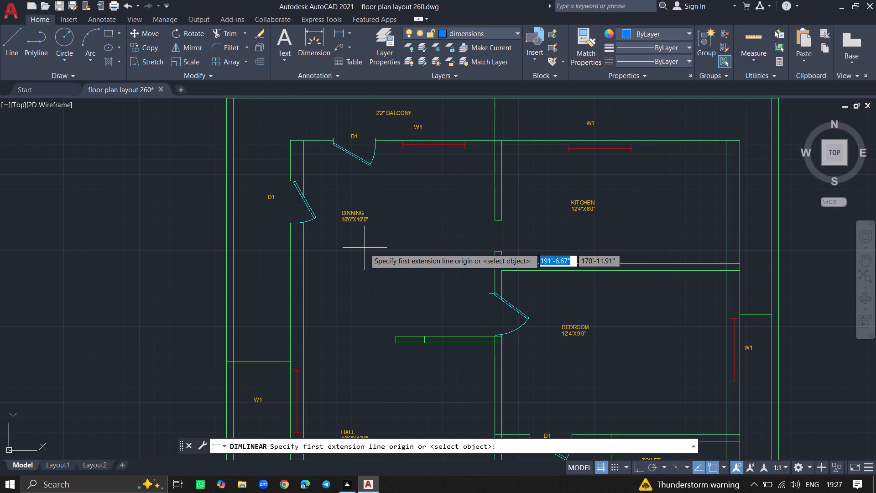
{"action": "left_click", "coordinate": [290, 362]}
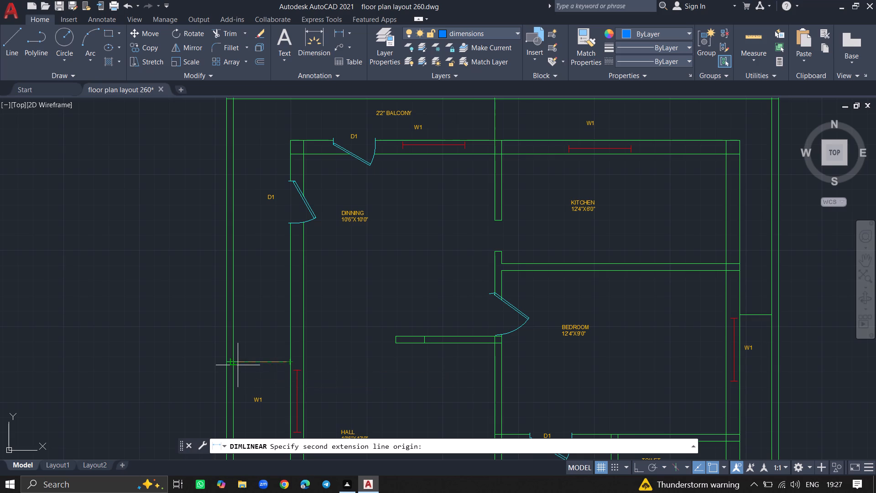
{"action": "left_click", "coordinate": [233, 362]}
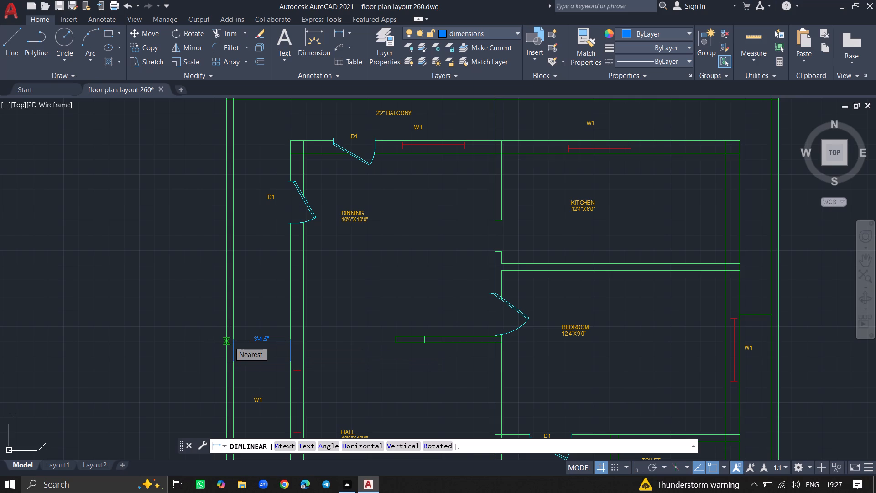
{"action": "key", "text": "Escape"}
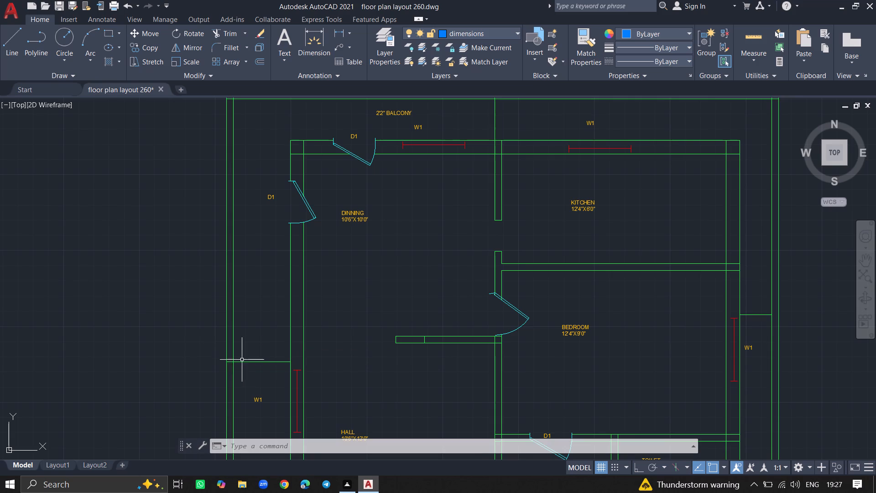
Add a horizontal linear dimension across the dining room's width, between the inner faces of its west and east walls.
{"action": "scroll", "coordinate": [249, 355], "scroll_direction": "down", "scroll_amount": 3, "text": "ctrl"}
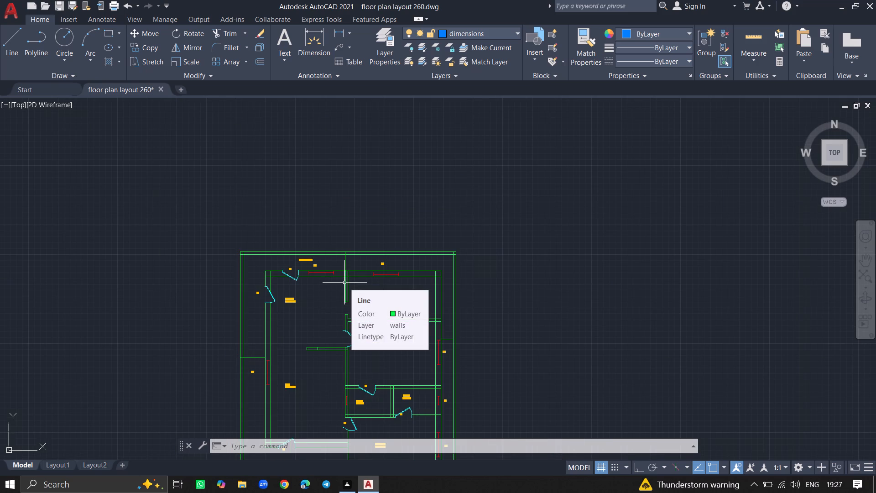
{"action": "type", "text": "DIM"}
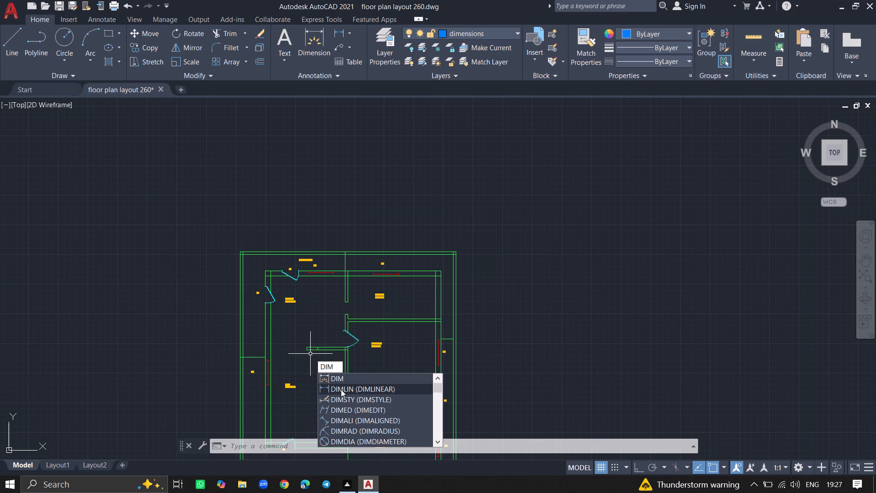
{"action": "left_click", "coordinate": [341, 389]}
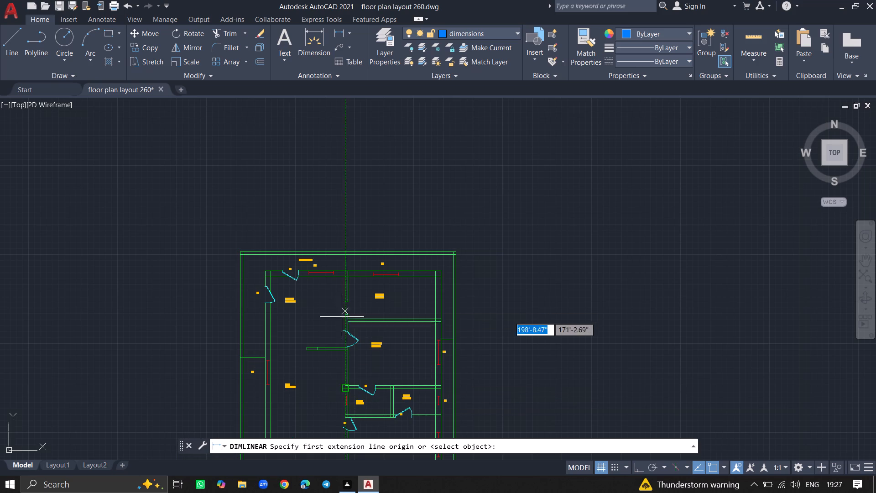
{"action": "left_click", "coordinate": [345, 320]}
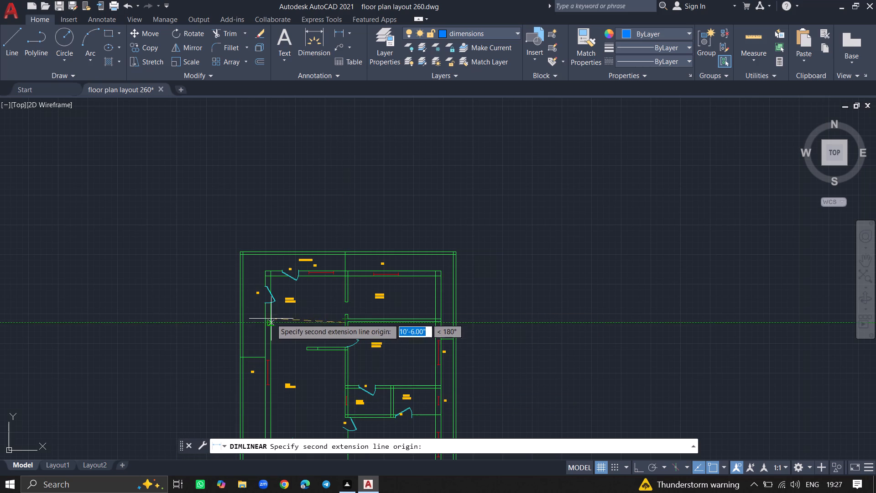
{"action": "left_click", "coordinate": [271, 326]}
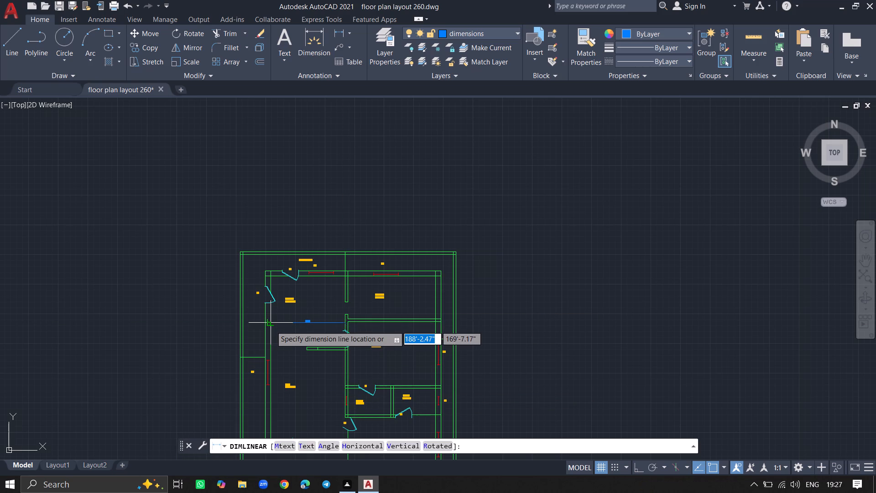
{"action": "left_click", "coordinate": [271, 317]}
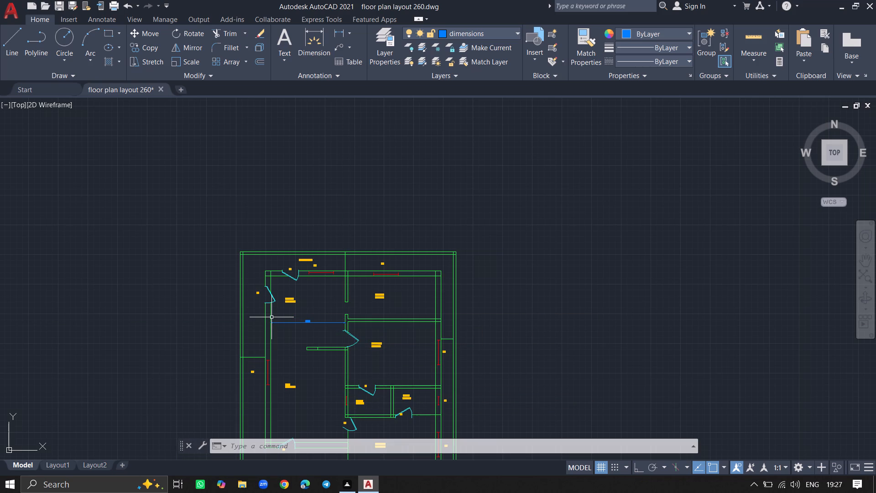
{"action": "scroll", "coordinate": [305, 325], "scroll_direction": "up", "scroll_amount": 4, "text": "ctrl"}
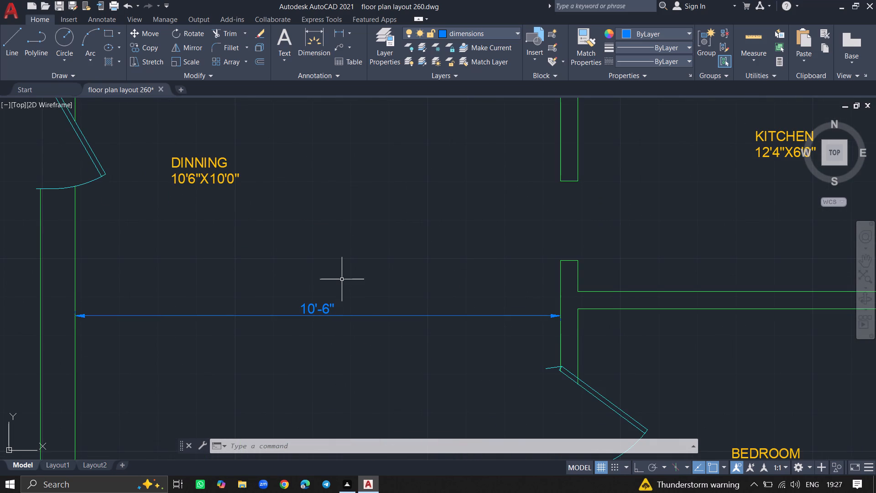
With Ortho on, add a vertical linear dimension of the dining room from the north wall's inner face to the short partition wall.
{"action": "scroll", "coordinate": [342, 279], "scroll_direction": "down", "scroll_amount": 2, "text": "ctrl"}
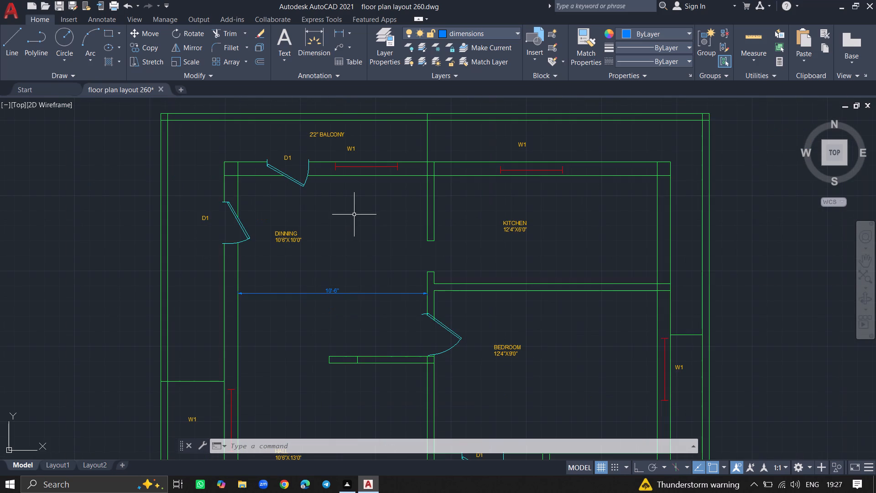
{"action": "type", "text": "DIM"}
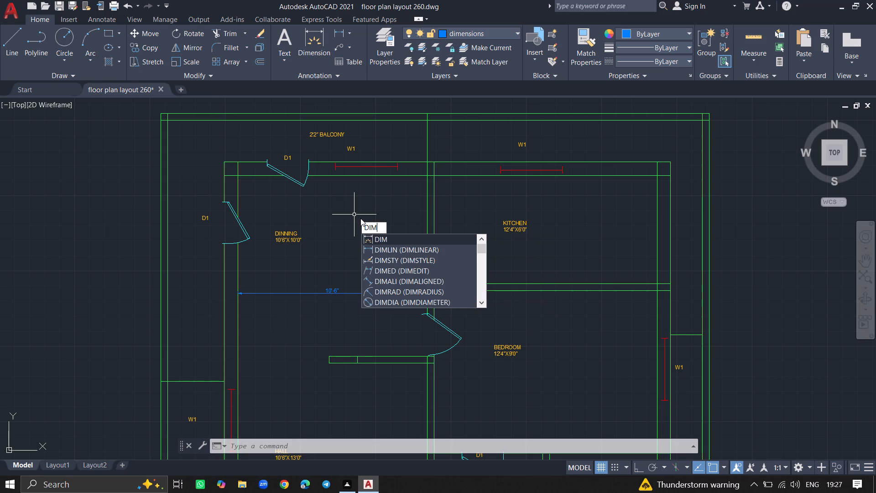
{"action": "left_click", "coordinate": [378, 254]}
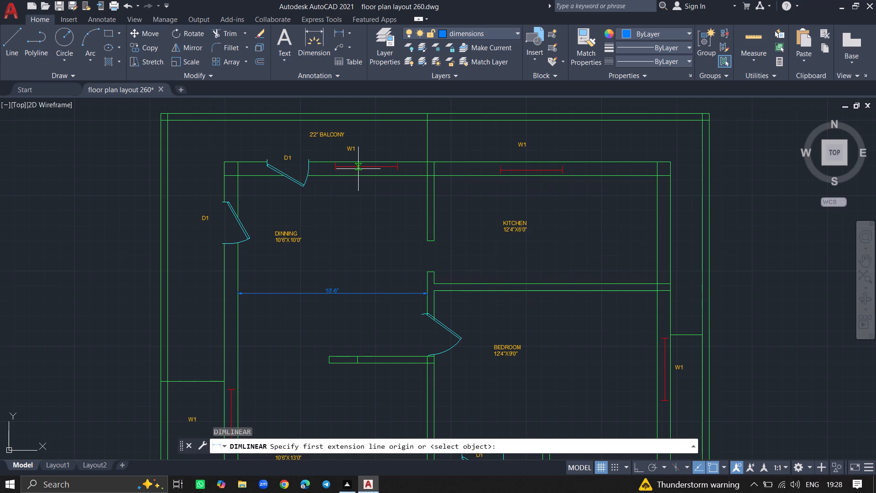
{"action": "left_click_drag", "start_coordinate": [356, 175], "coordinate": [341, 265]}
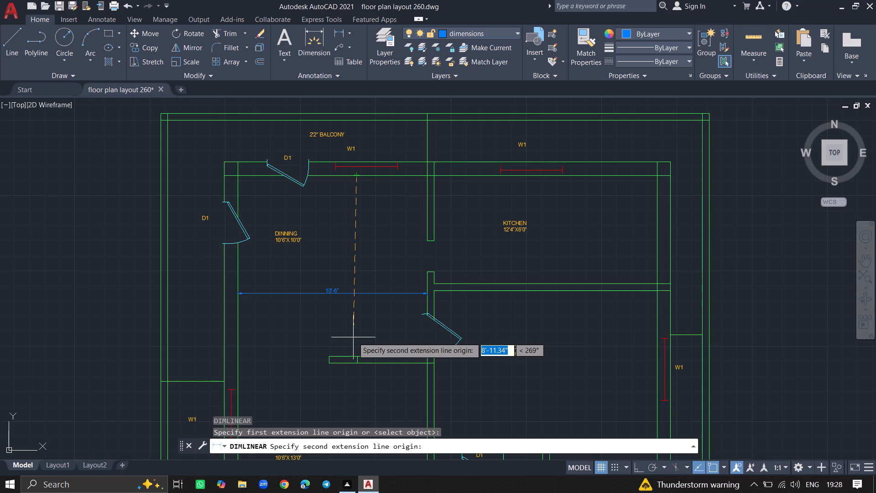
{"action": "key", "text": "F8"}
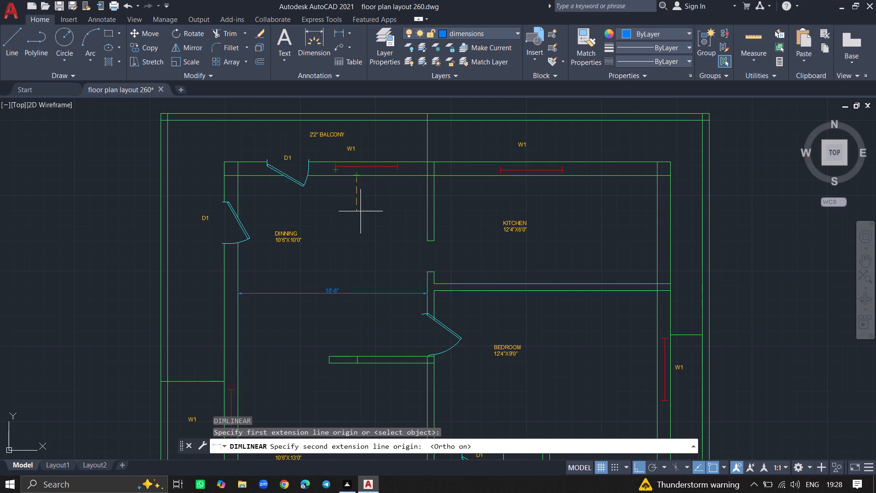
{"action": "left_click", "coordinate": [355, 354]}
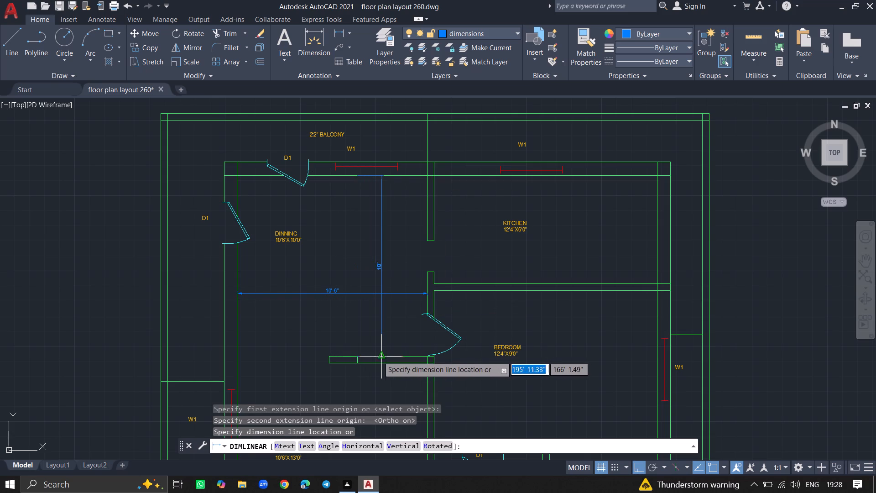
{"action": "left_click", "coordinate": [382, 357]}
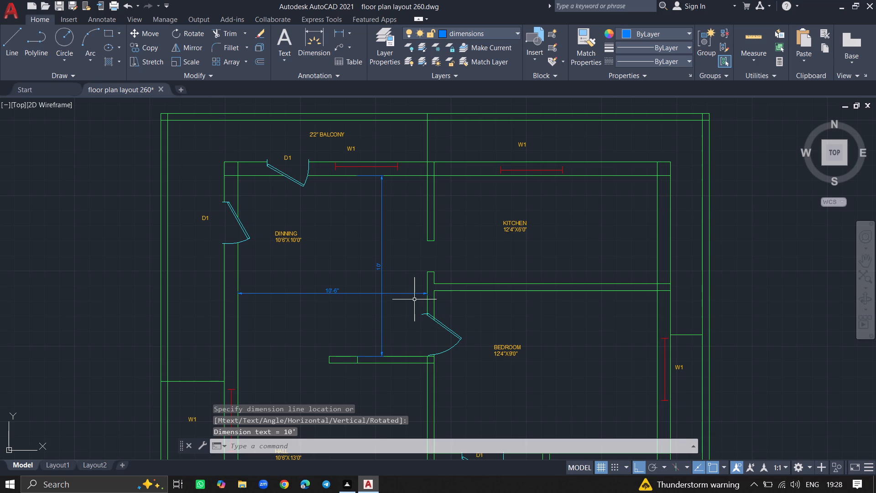
Add a vertical linear dimension of the kitchen between its north and south walls, placed near the kitchen's west wall.
{"action": "key", "text": "d"}
{"action": "type", "text": "IML"}
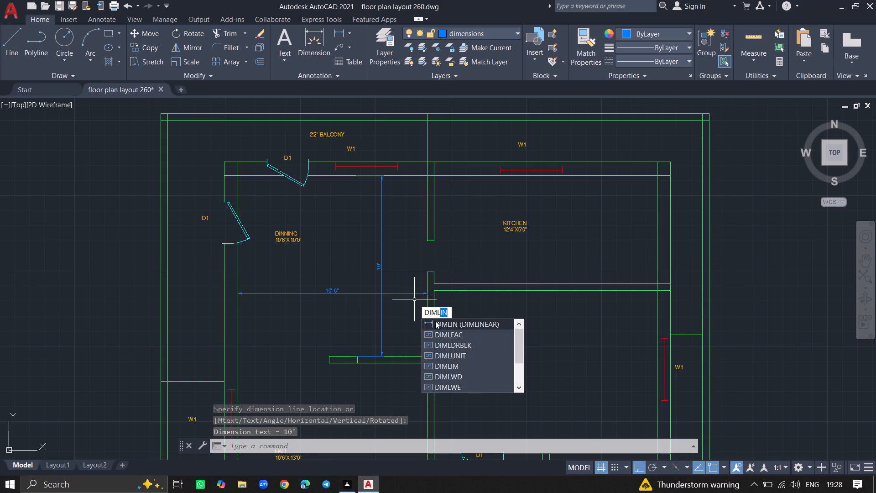
{"action": "left_click", "coordinate": [437, 323]}
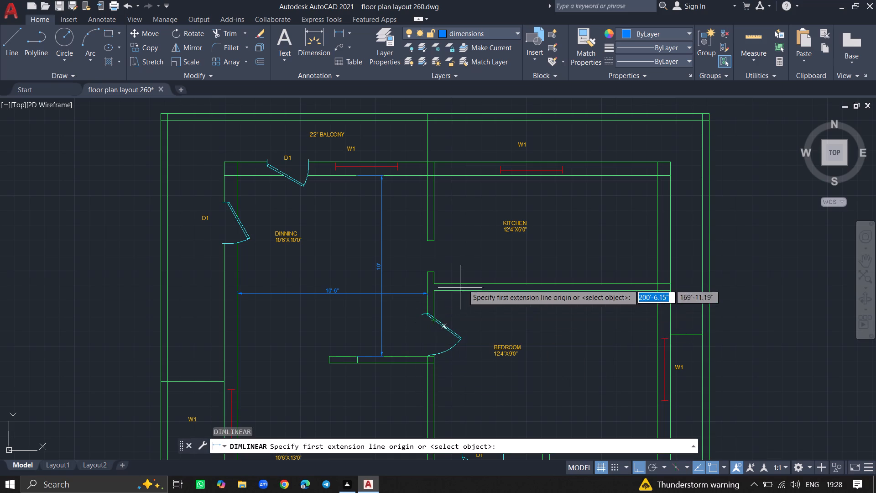
{"action": "left_click", "coordinate": [477, 283]}
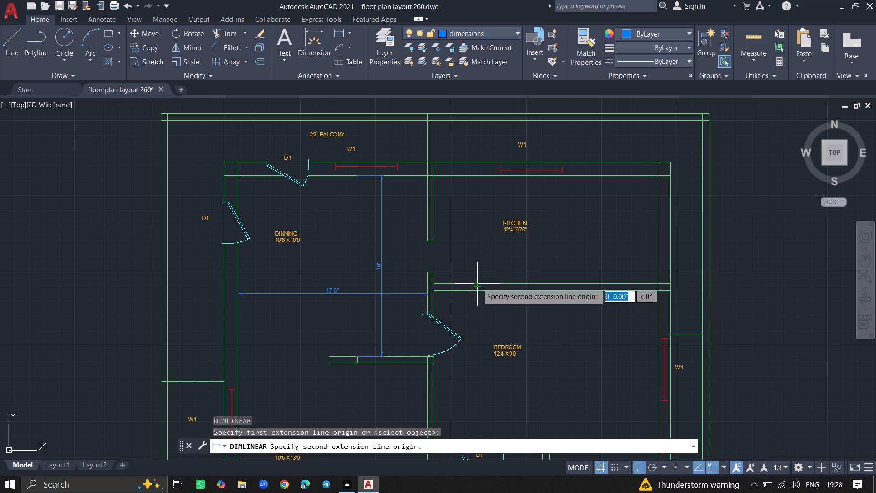
{"action": "left_click", "coordinate": [478, 178]}
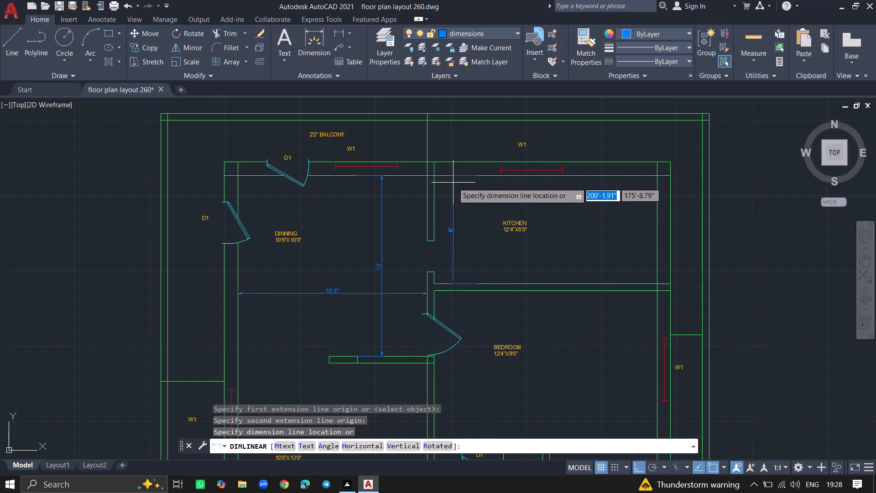
{"action": "left_click", "coordinate": [453, 183]}
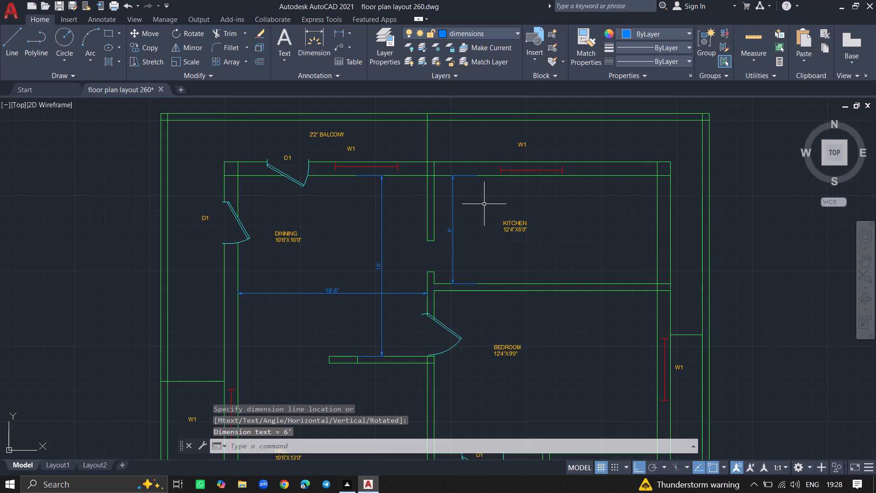
Add a horizontal linear dimension across the kitchen's width between its west and east walls, placed above the KITCHEN label.
{"action": "scroll", "coordinate": [448, 230], "scroll_direction": "up", "scroll_amount": 3, "text": "ctrl"}
{"action": "scroll", "coordinate": [466, 256], "scroll_direction": "down", "scroll_amount": 3, "text": "ctrl"}
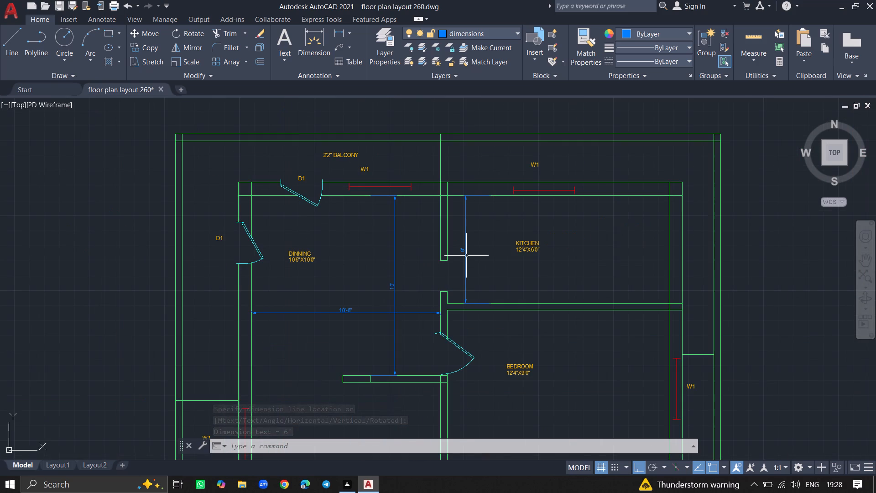
{"action": "type", "text": "DIMLI"}
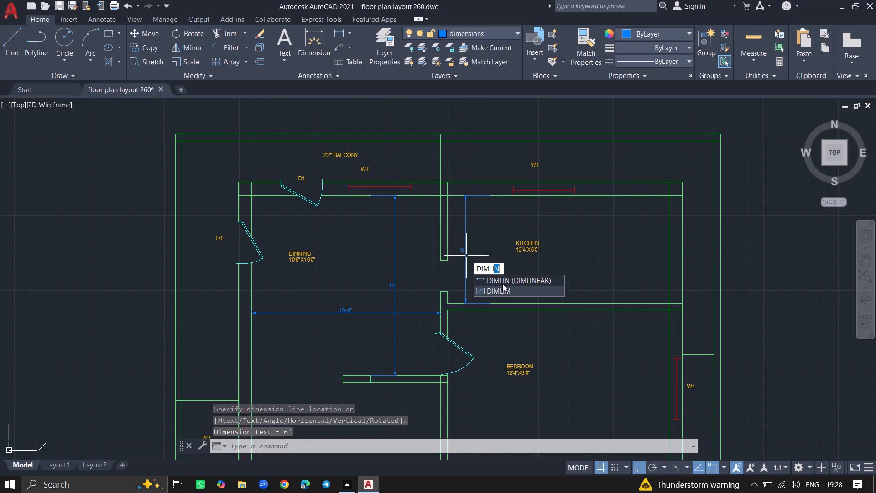
{"action": "left_click", "coordinate": [500, 276]}
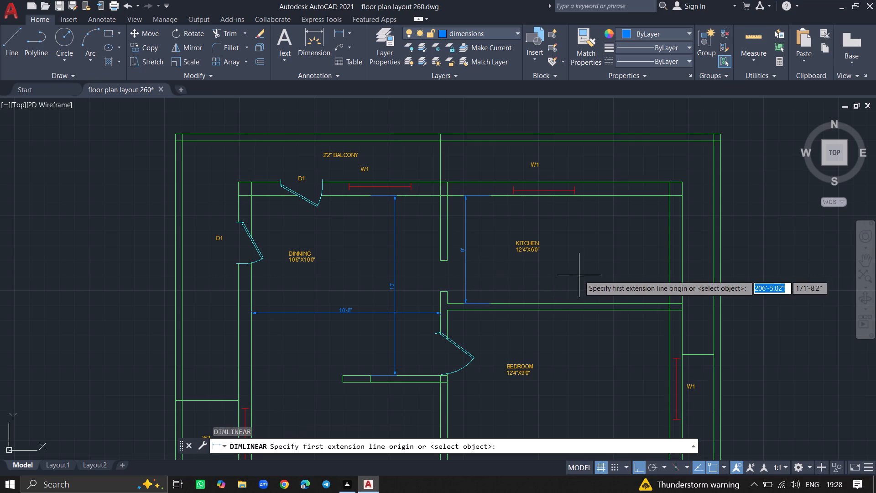
{"action": "left_click", "coordinate": [446, 236]}
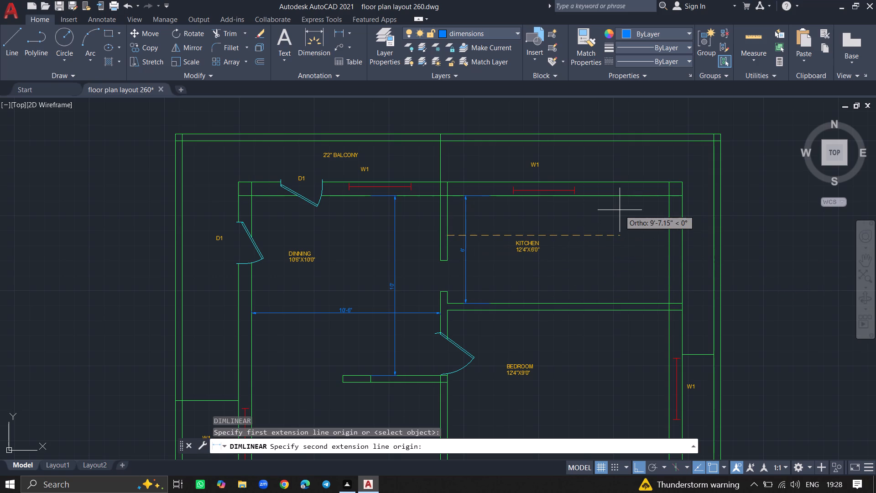
{"action": "left_click", "coordinate": [670, 238]}
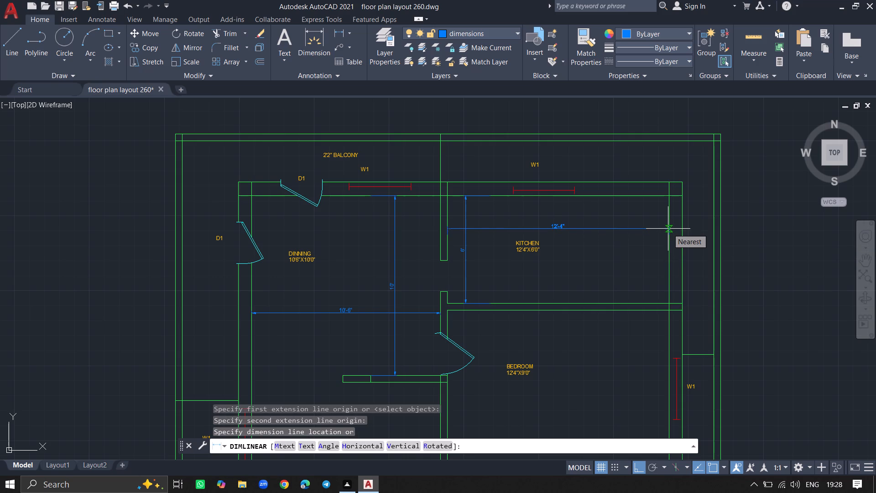
{"action": "left_click", "coordinate": [668, 213]}
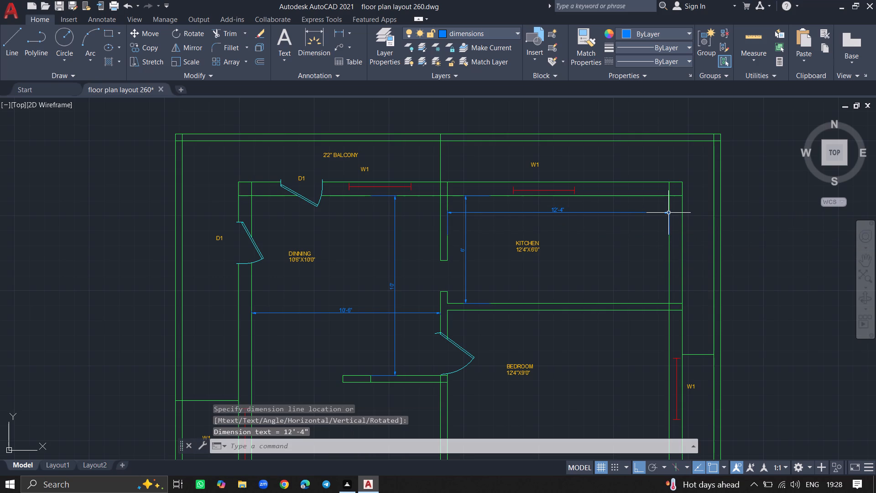
Add a horizontal linear dimension across the width of the bedroom south of the kitchen, placed below its BEDROOM label.
{"action": "scroll", "coordinate": [648, 238], "scroll_direction": "down", "scroll_amount": 1, "text": "ctrl"}
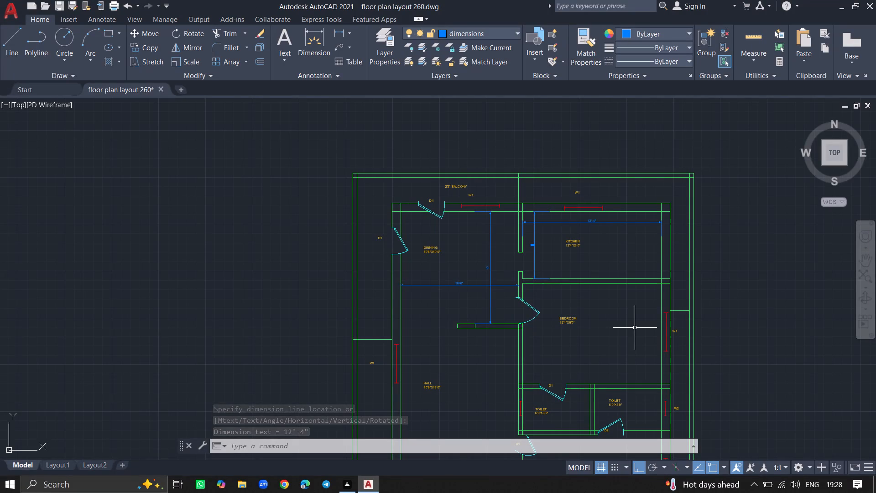
{"action": "type", "text": "DIM"}
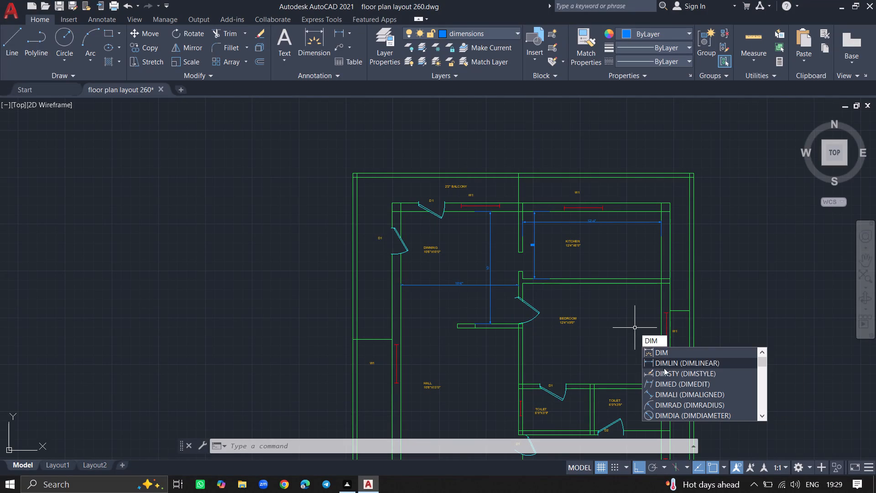
{"action": "left_click", "coordinate": [668, 363]}
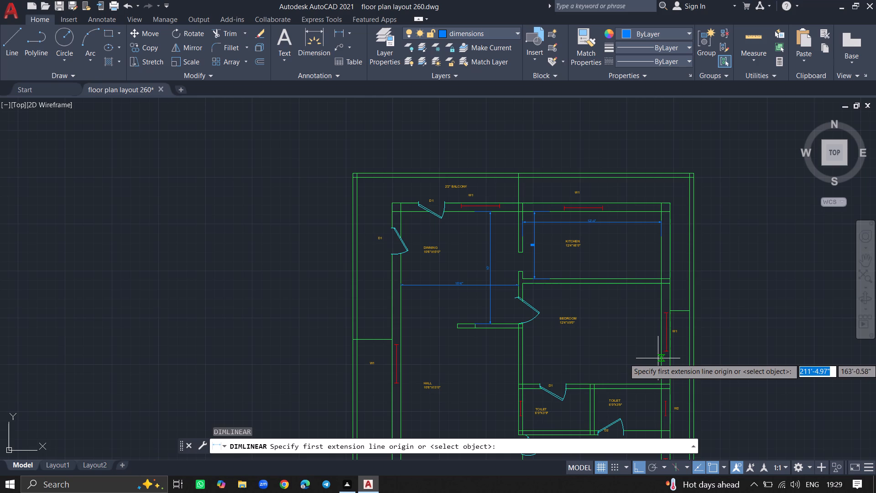
{"action": "left_click", "coordinate": [661, 358]}
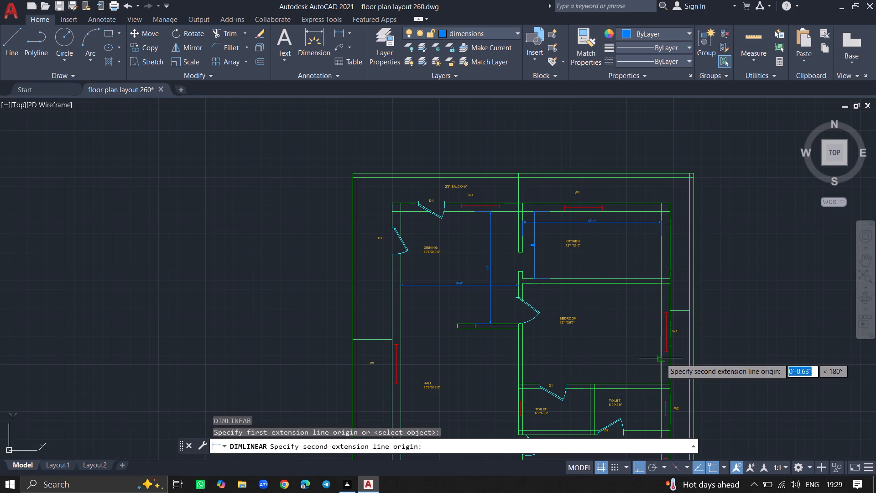
{"action": "left_click", "coordinate": [523, 360]}
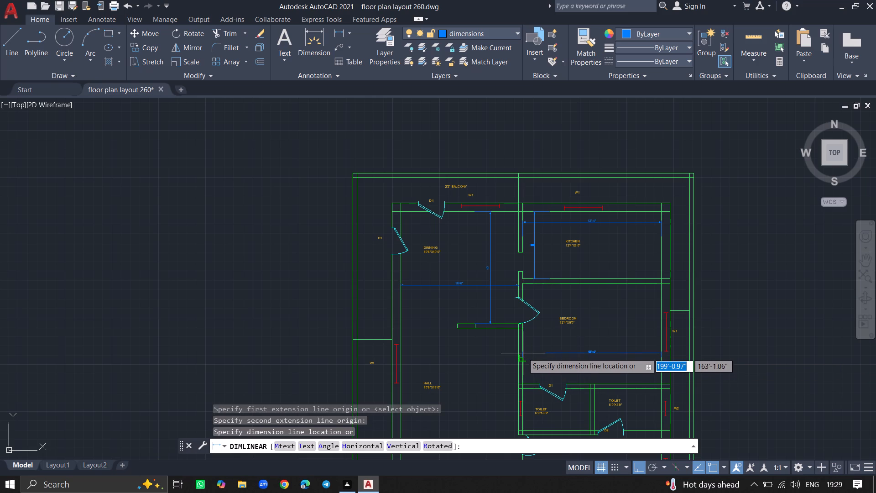
{"action": "left_click", "coordinate": [523, 353]}
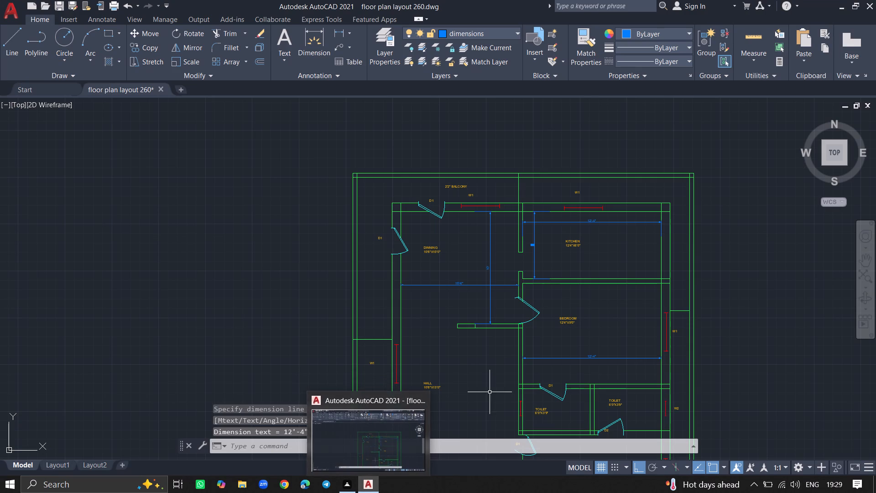
Add a vertical linear dimension of the same bedroom between its north and south walls, placed near the east wall.
{"action": "type", "text": "DIMLINEA"}
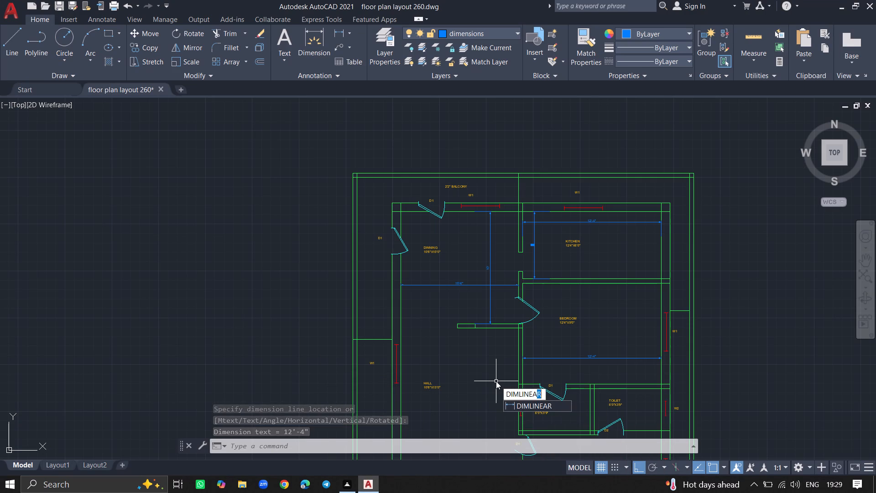
{"action": "key", "text": "Return"}
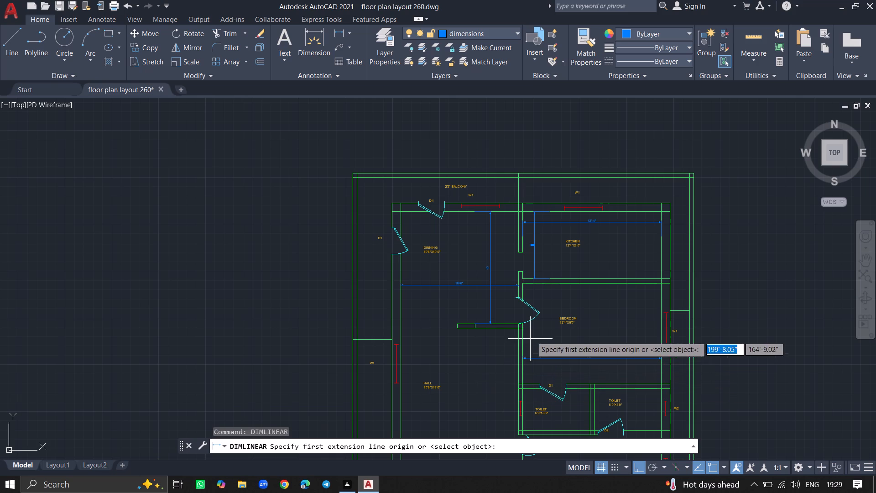
{"action": "left_click_drag", "start_coordinate": [597, 283], "coordinate": [607, 379]}
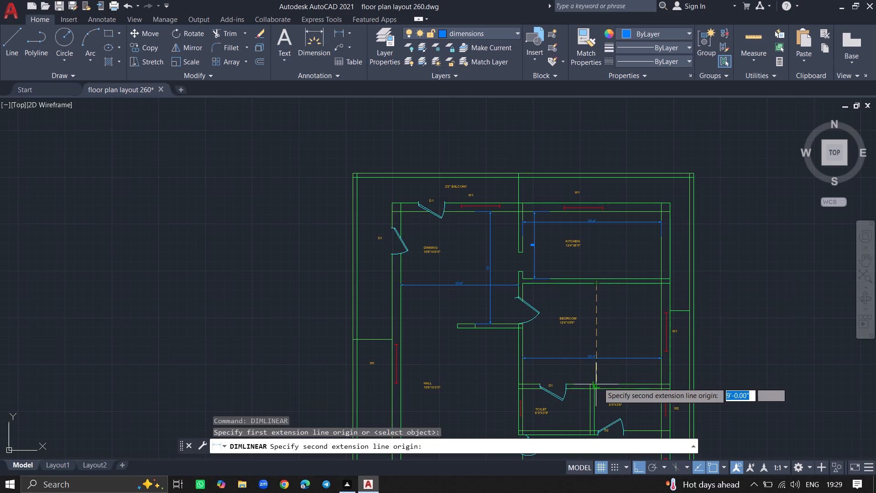
{"action": "left_click", "coordinate": [598, 383]}
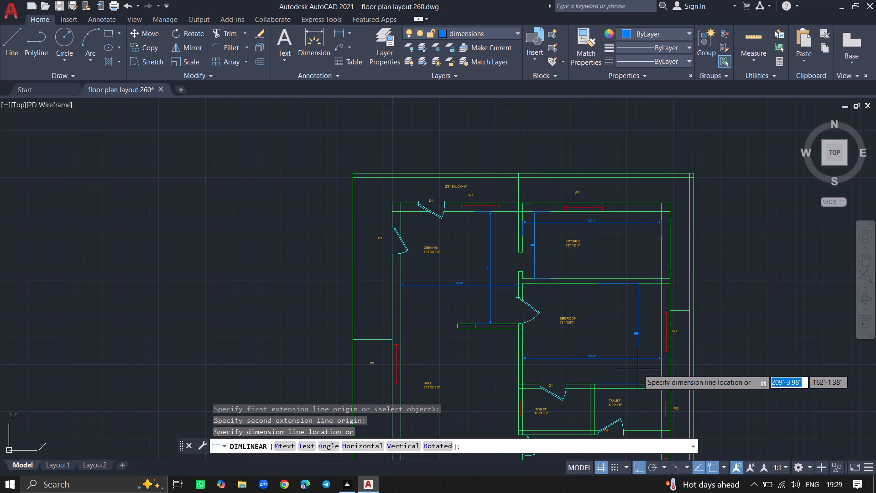
{"action": "left_click", "coordinate": [638, 369]}
{"action": "scroll", "coordinate": [637, 338], "scroll_direction": "up", "scroll_amount": 5, "text": "ctrl"}
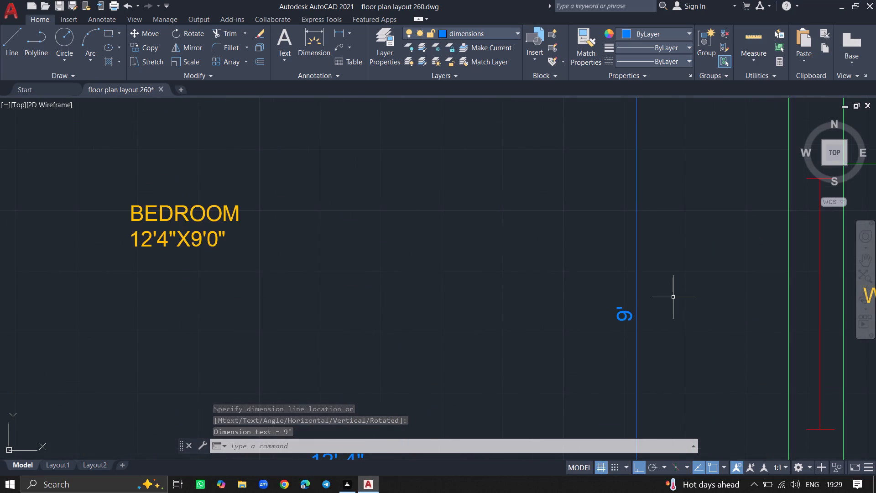
{"action": "scroll", "coordinate": [673, 297], "scroll_direction": "down", "scroll_amount": 4, "text": "ctrl"}
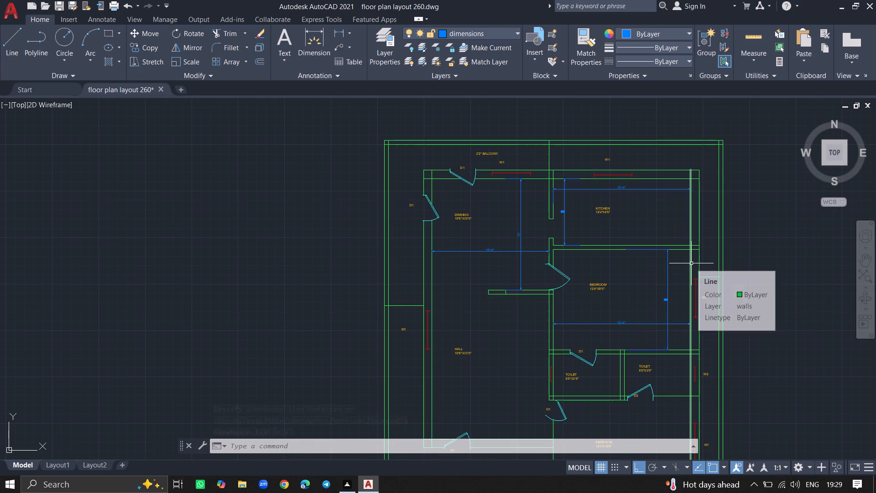
Add a horizontal linear dimension across the hall's width between the inner faces of its west and east walls, below the HALL label.
{"action": "scroll", "coordinate": [632, 274], "scroll_direction": "down", "scroll_amount": 2, "text": "ctrl"}
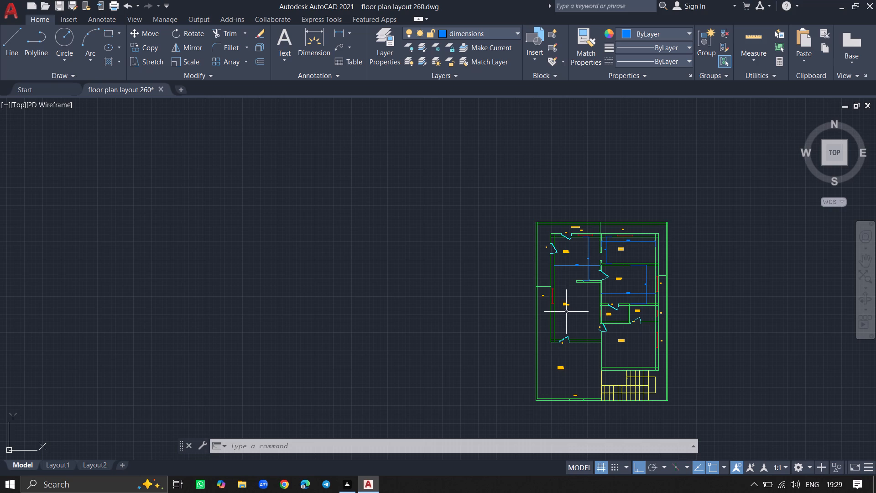
{"action": "type", "text": "DIMLI"}
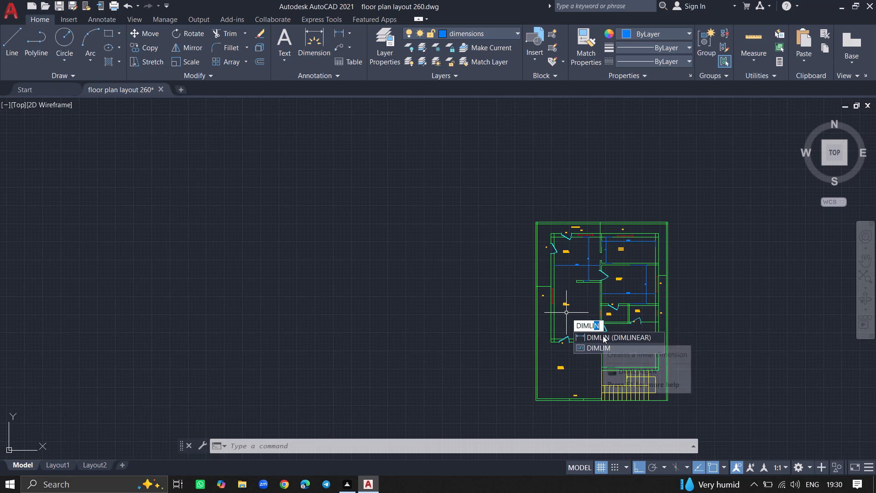
{"action": "left_click", "coordinate": [603, 336]}
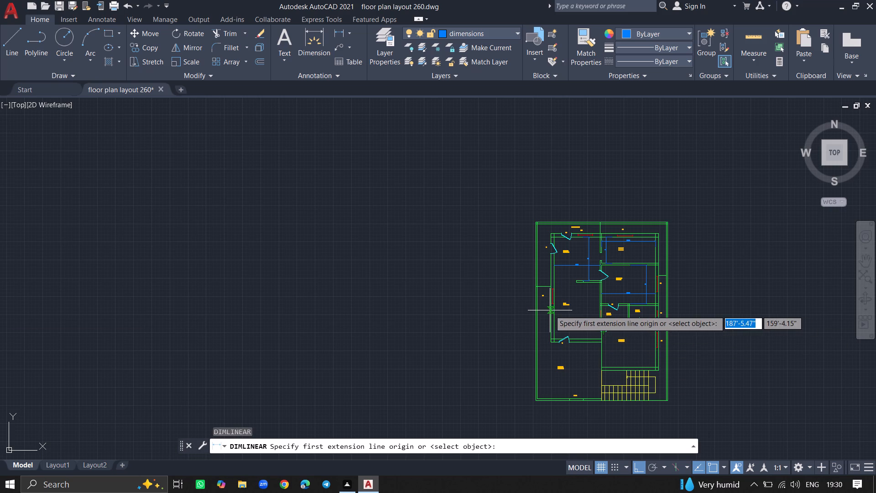
{"action": "scroll", "coordinate": [554, 317], "scroll_direction": "up", "scroll_amount": 1, "text": "ctrl"}
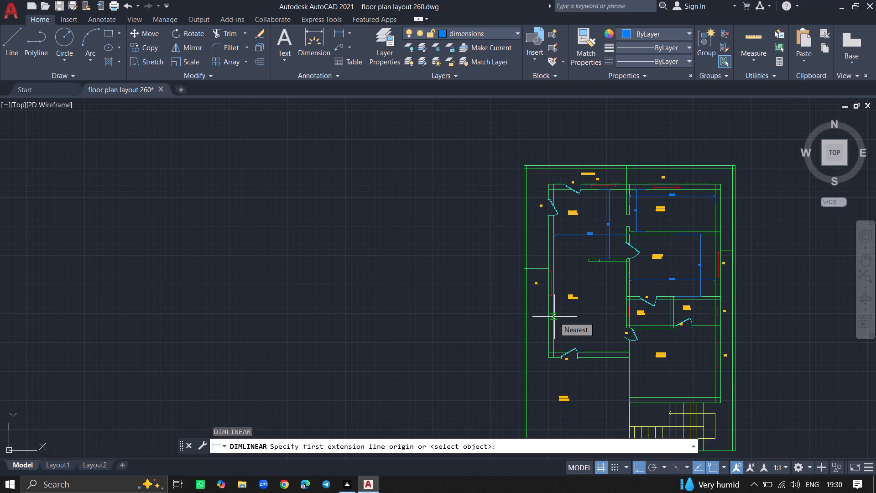
{"action": "left_click", "coordinate": [554, 321]}
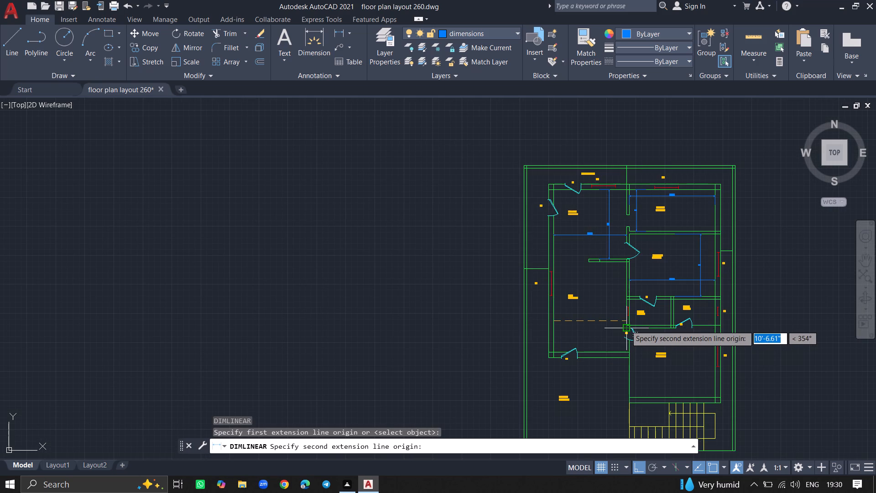
{"action": "scroll", "coordinate": [626, 325], "scroll_direction": "up", "scroll_amount": 3, "text": "ctrl"}
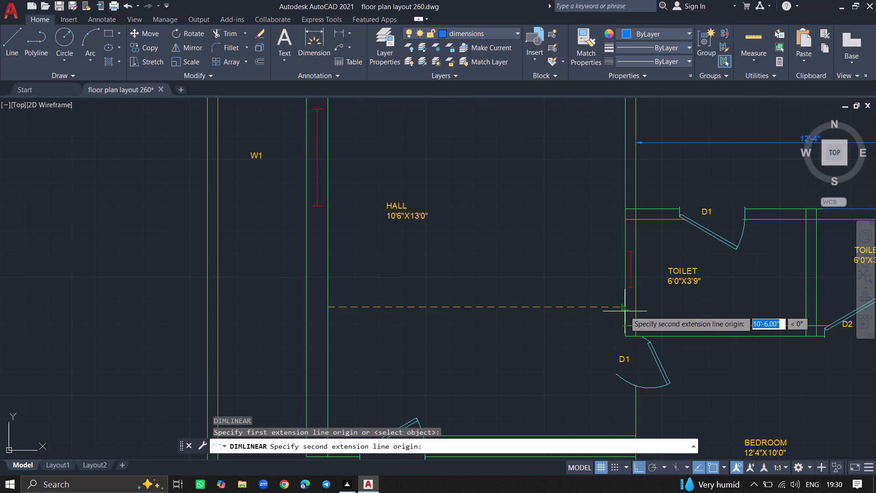
{"action": "left_click", "coordinate": [625, 309]}
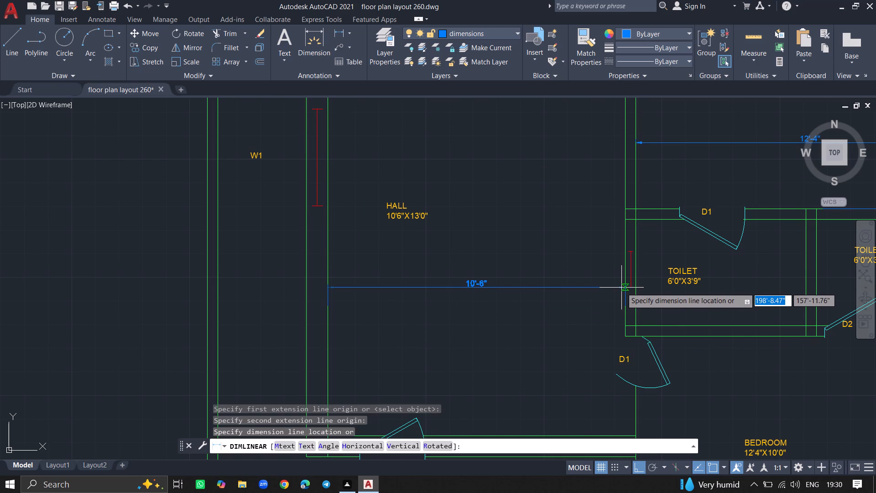
{"action": "left_click", "coordinate": [621, 288]}
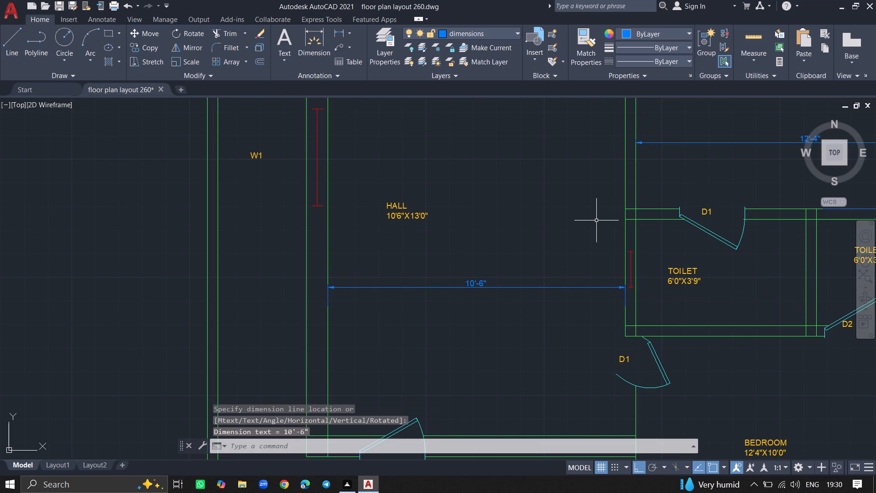
Add a vertical linear dimension of the hall from its south wall's inner face to the short partition wall, placed near the east wall.
{"action": "type", "text": "DIMLINEA"}
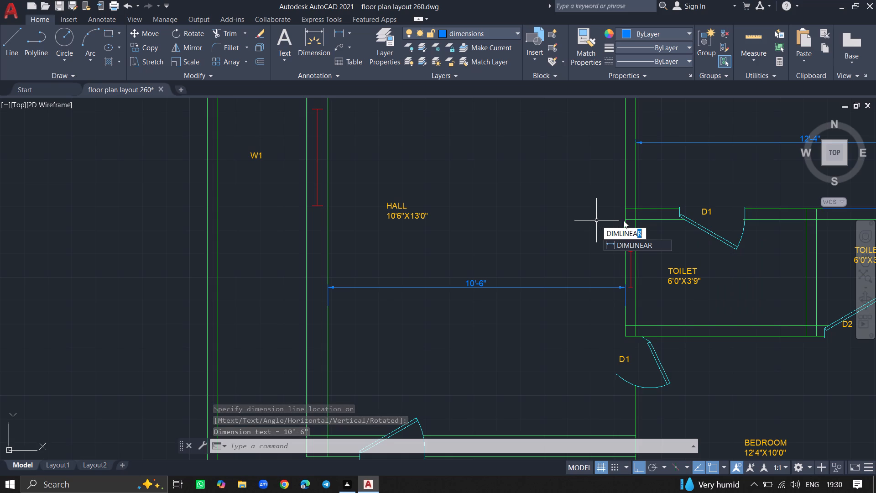
{"action": "left_click", "coordinate": [629, 245]}
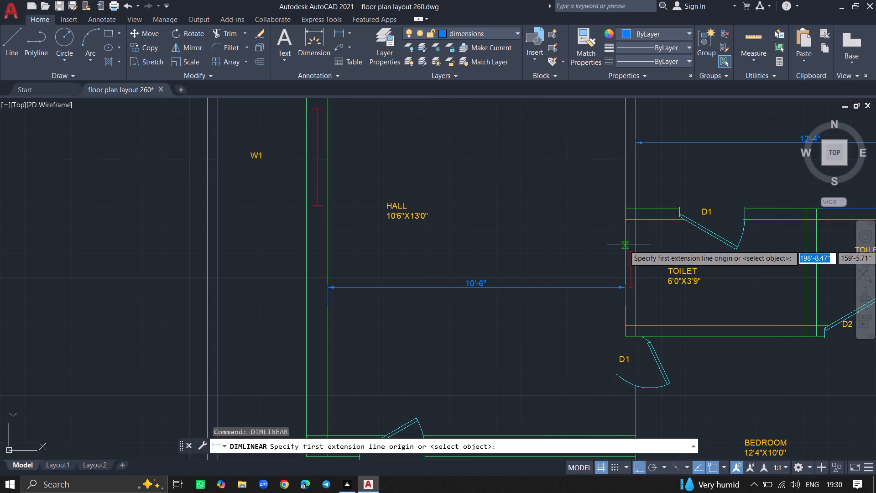
{"action": "scroll", "coordinate": [549, 180], "scroll_direction": "down", "scroll_amount": 6, "text": "ctrl"}
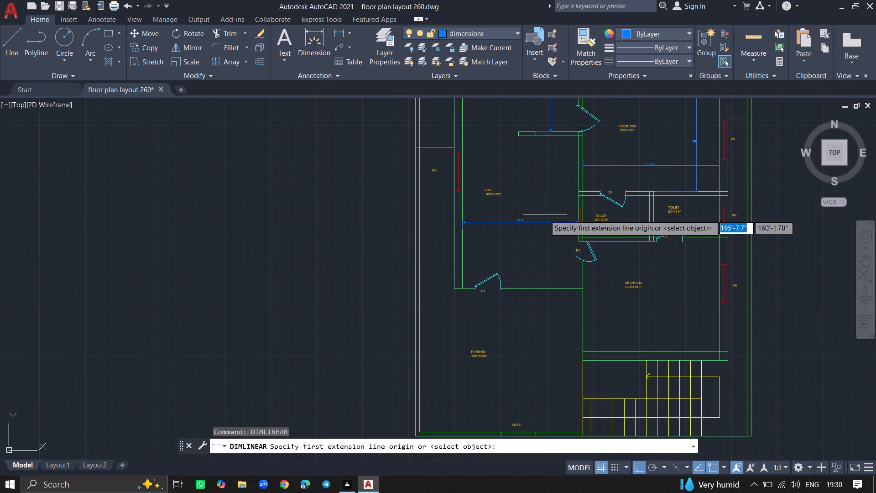
{"action": "left_click", "coordinate": [541, 283]}
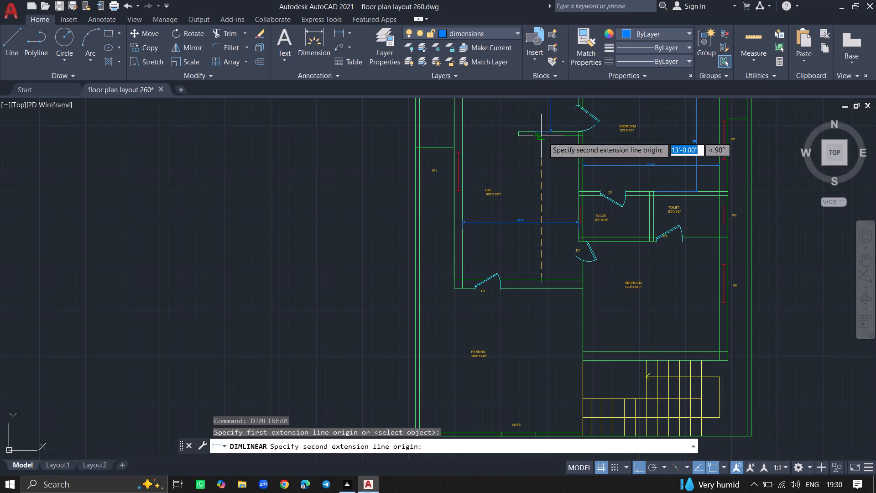
{"action": "left_click", "coordinate": [543, 137]}
{"action": "left_click", "coordinate": [561, 149]}
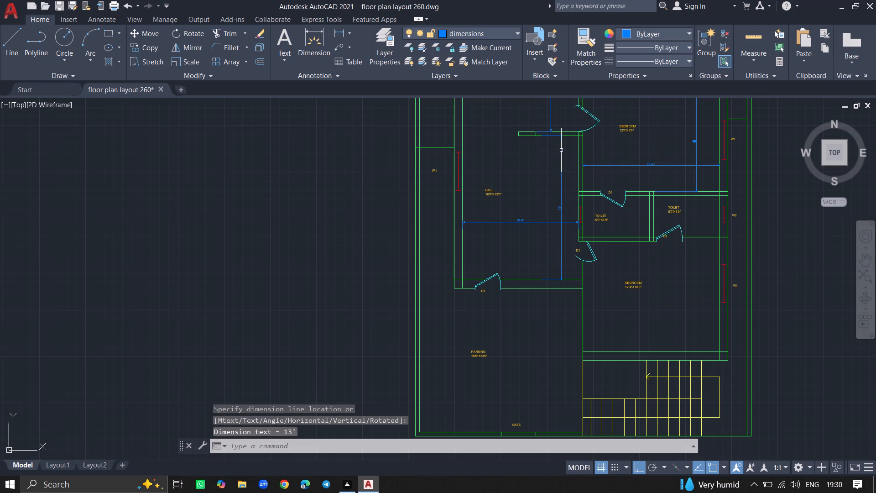
{"action": "scroll", "coordinate": [569, 215], "scroll_direction": "up", "scroll_amount": 3, "text": "ctrl"}
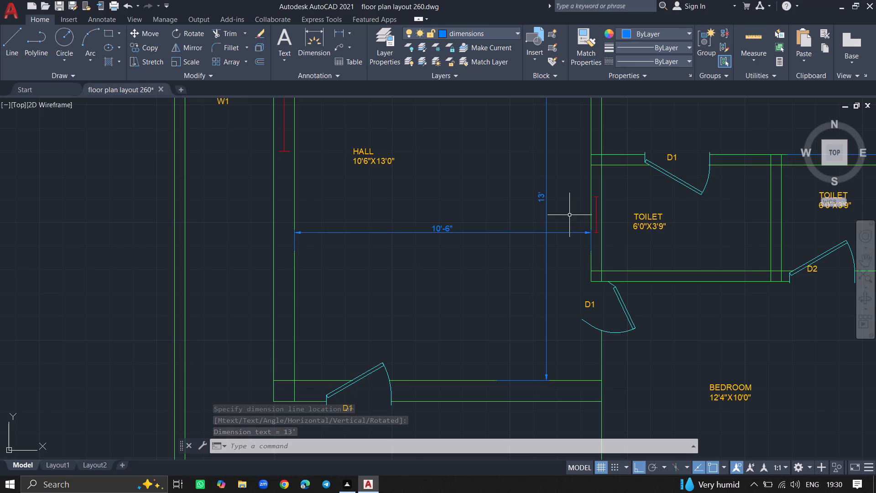
{"action": "scroll", "coordinate": [569, 215], "scroll_direction": "down", "scroll_amount": 1, "text": "ctrl"}
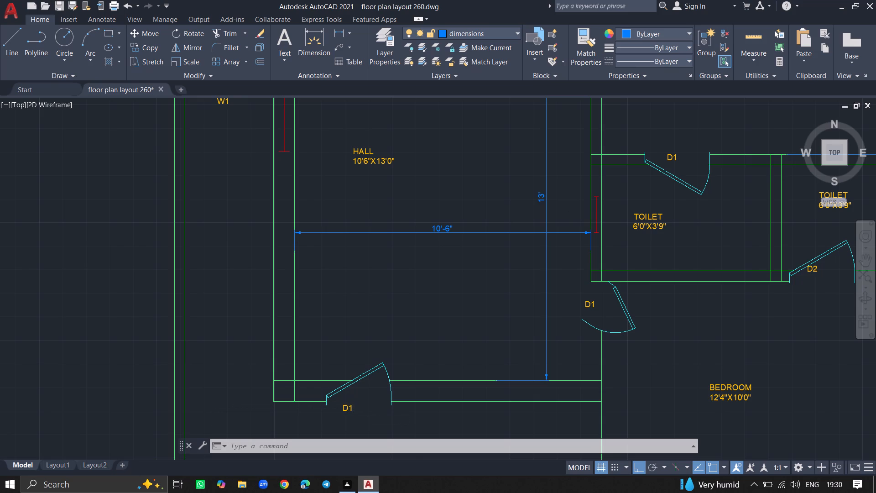
Add a vertical linear dimension of the parking area from the hall's south wall to the gate-side boundary wall, near the parking's east edge.
{"action": "scroll", "coordinate": [569, 215], "scroll_direction": "down", "scroll_amount": 2, "text": "ctrl"}
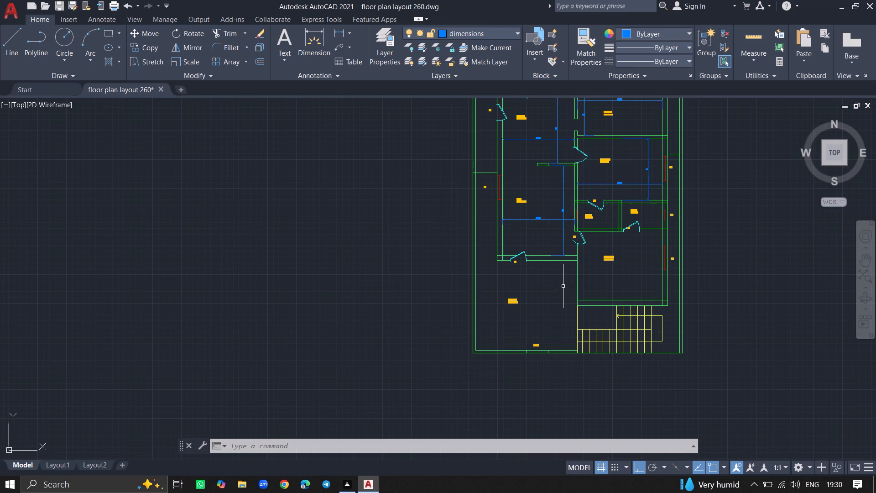
{"action": "type", "text": "DIMLI"}
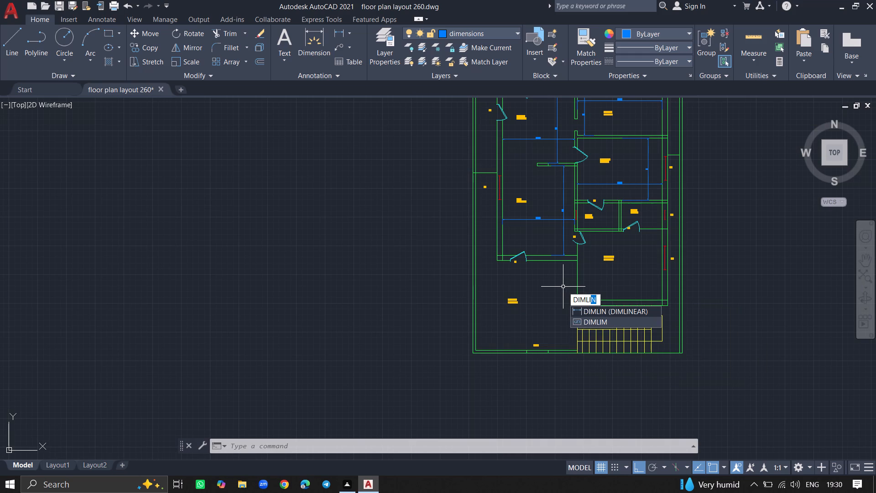
{"action": "left_click", "coordinate": [592, 310]}
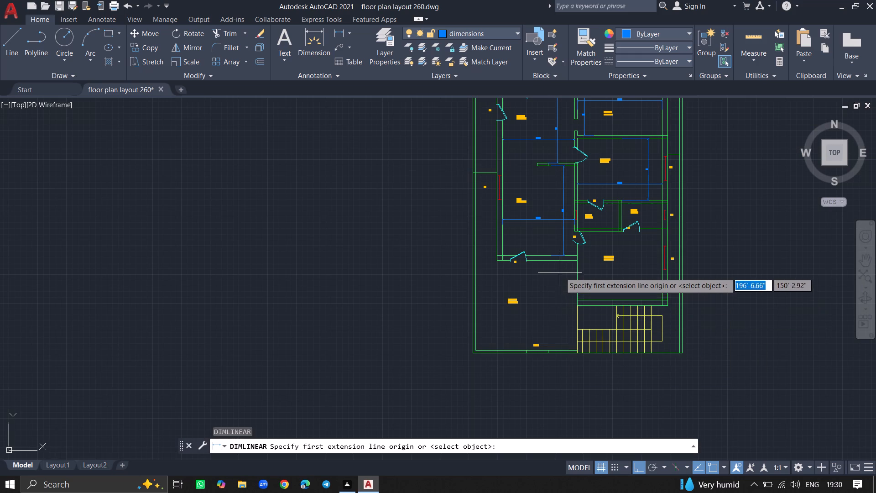
{"action": "left_click_drag", "start_coordinate": [554, 261], "coordinate": [558, 370]}
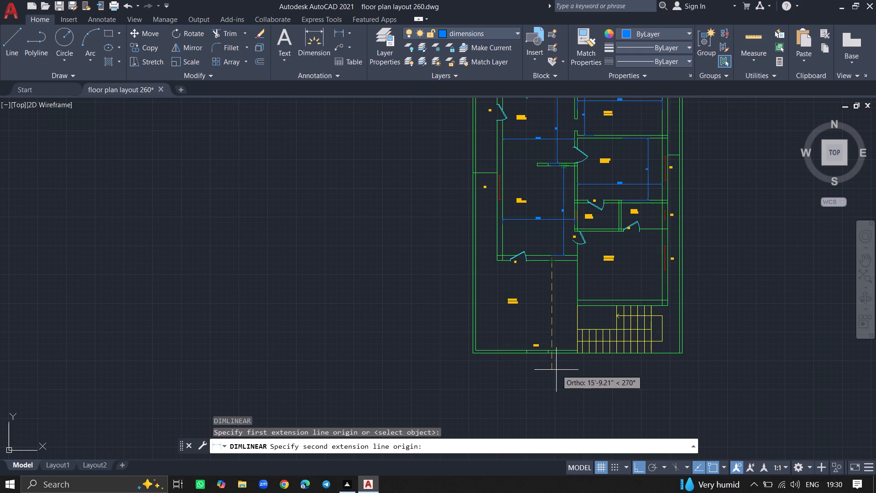
{"action": "left_click", "coordinate": [553, 350]}
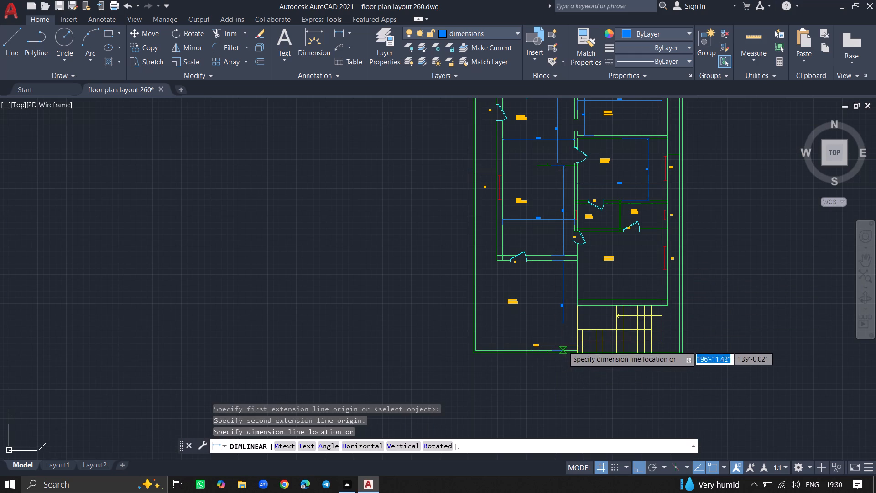
{"action": "left_click", "coordinate": [564, 346]}
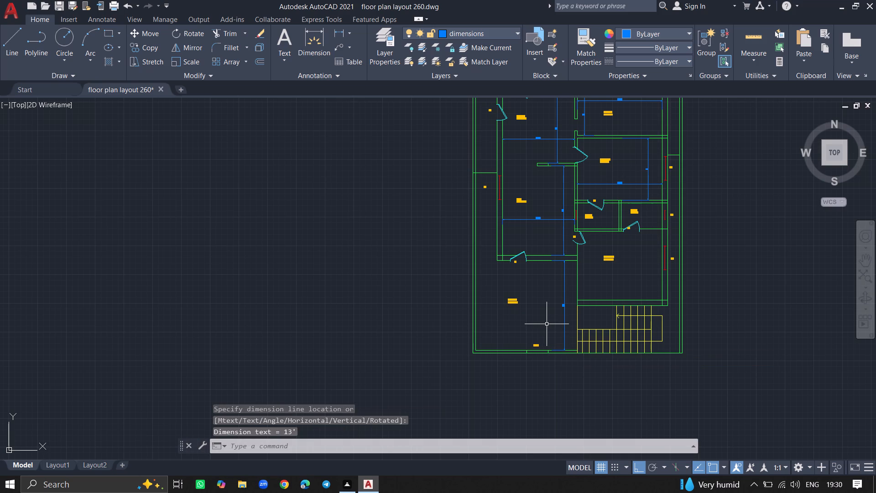
Add a horizontal linear dimension across the parking area from the west boundary wall's inner face to its east wall, above the PARKING label.
{"action": "type", "text": "DIM"}
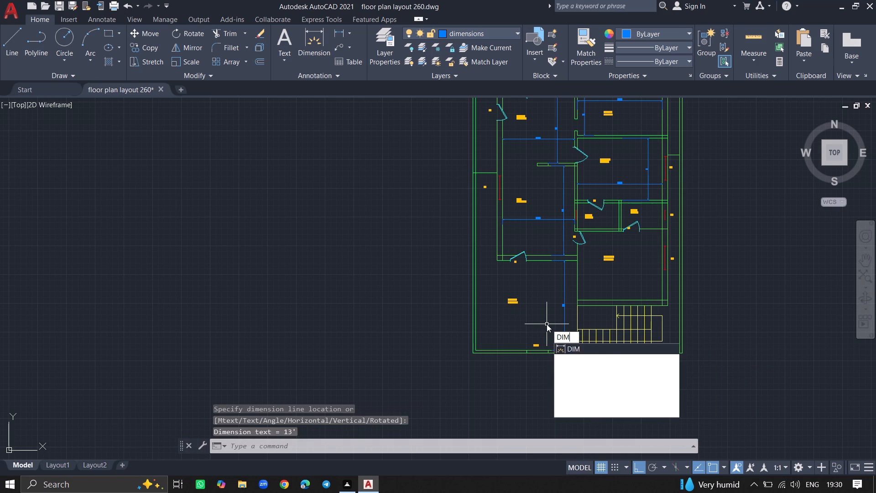
{"action": "left_click", "coordinate": [570, 361]}
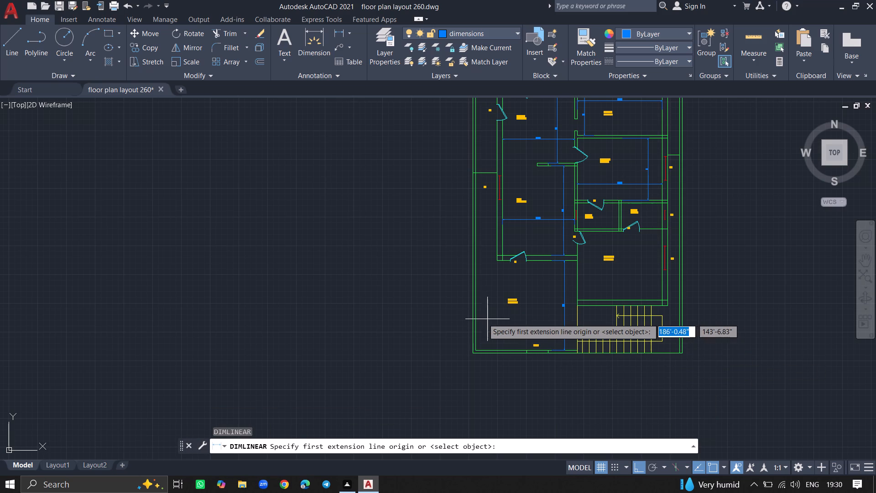
{"action": "scroll", "coordinate": [474, 319], "scroll_direction": "up", "scroll_amount": 4, "text": "ctrl"}
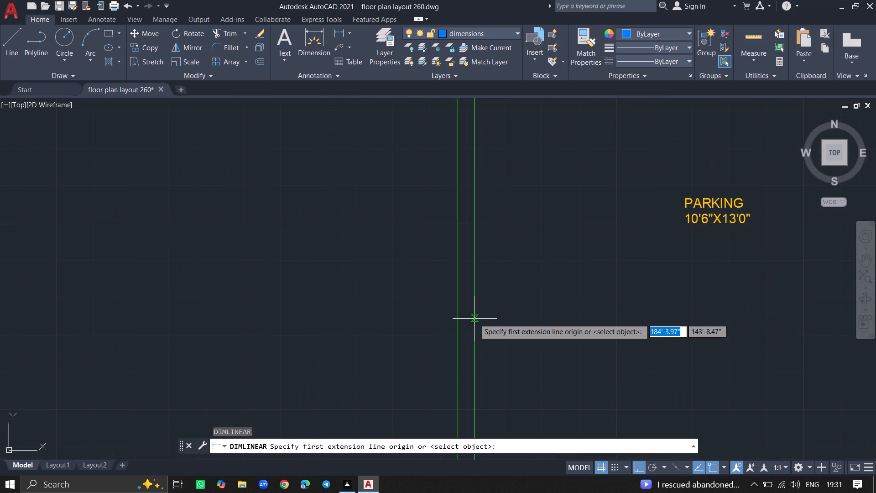
{"action": "left_click", "coordinate": [474, 319]}
{"action": "scroll", "coordinate": [640, 316], "scroll_direction": "down", "scroll_amount": 6, "text": "ctrl"}
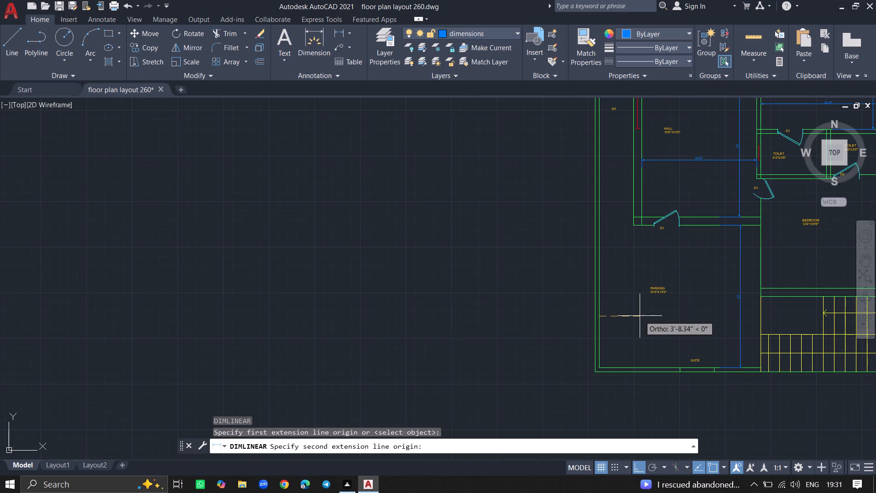
{"action": "left_click", "coordinate": [759, 315]}
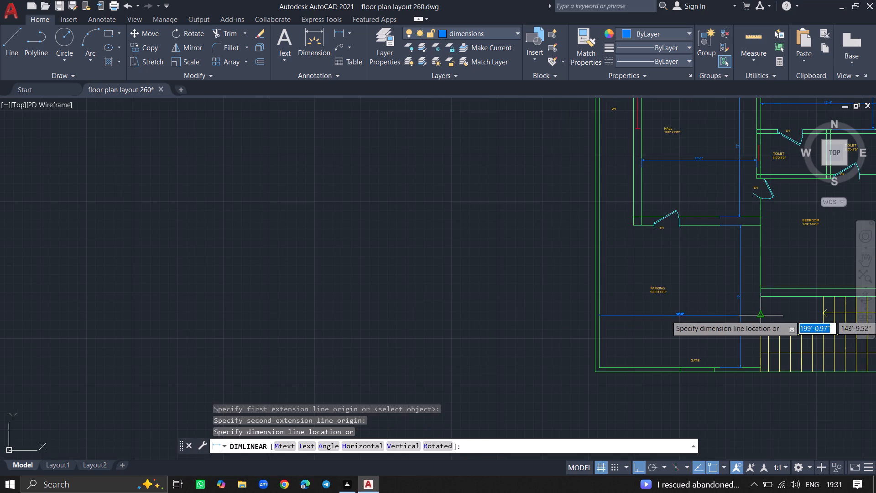
{"action": "left_click", "coordinate": [743, 272]}
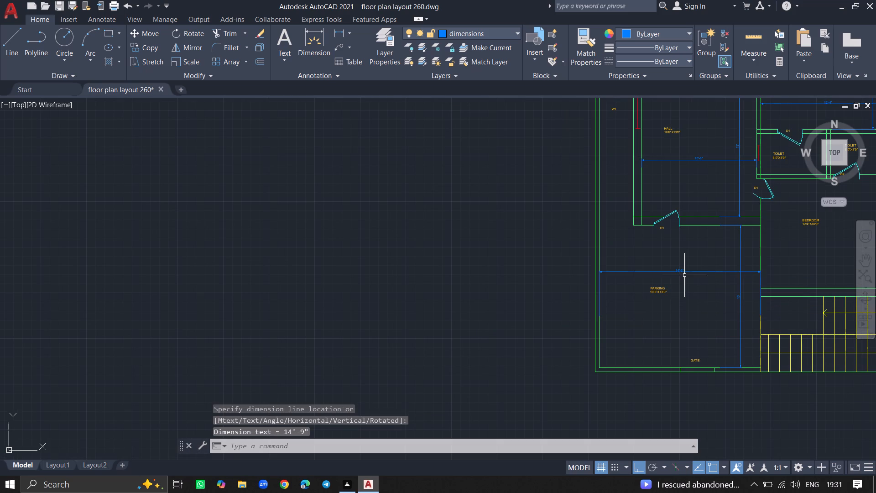
{"action": "scroll", "coordinate": [684, 275], "scroll_direction": "up", "scroll_amount": 1, "text": "ctrl"}
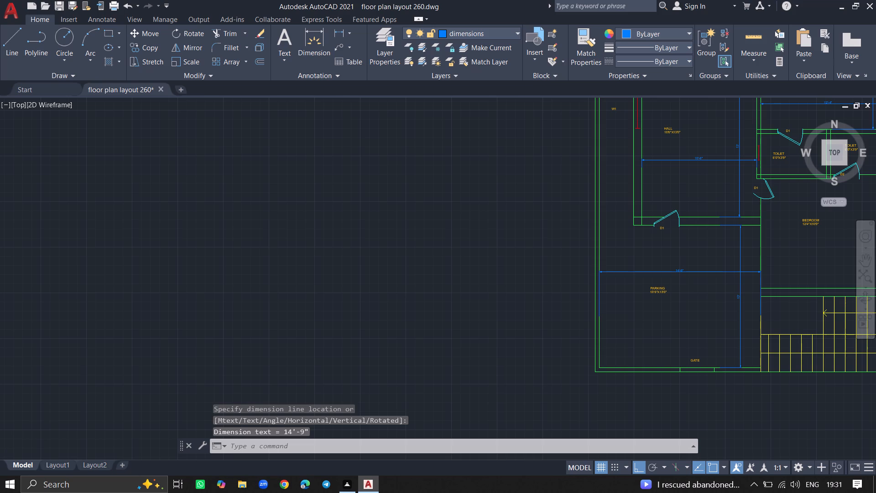
{"action": "left_click", "coordinate": [684, 275]}
{"action": "left_click", "coordinate": [684, 275]}
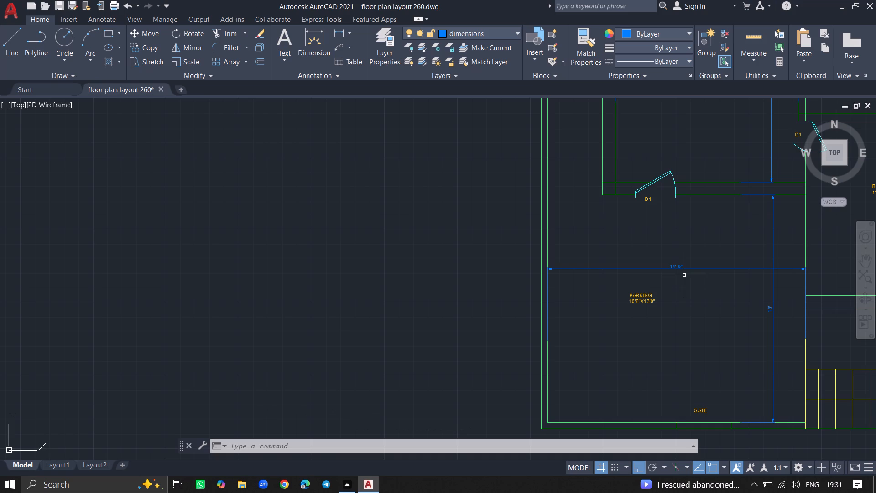
Extend the hall's east wall inner-face line south across the bedroom door D1 opening to the outer face of the hall's south wall.
{"action": "scroll", "coordinate": [684, 275], "scroll_direction": "down", "scroll_amount": 4, "text": "ctrl"}
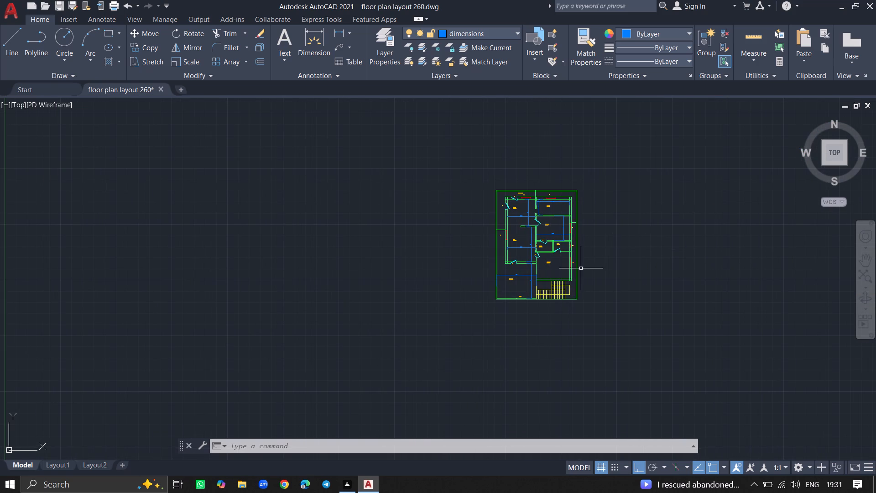
{"action": "scroll", "coordinate": [533, 273], "scroll_direction": "up", "scroll_amount": 5, "text": "ctrl"}
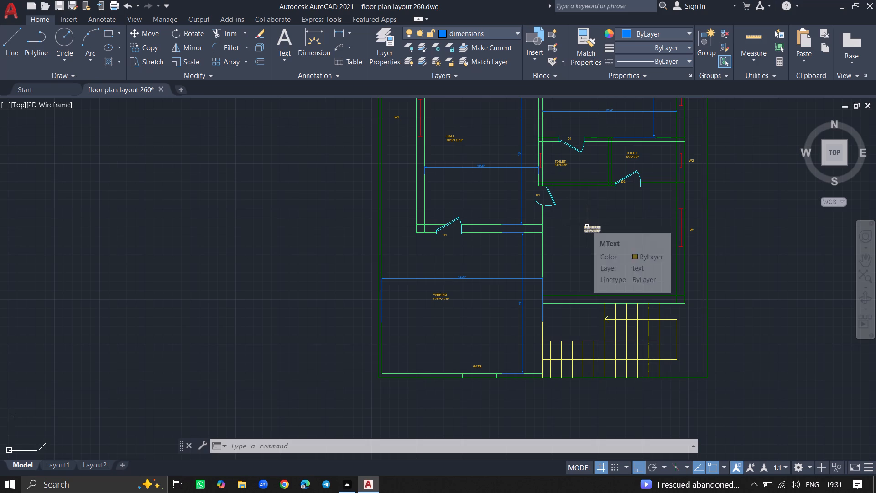
{"action": "type", "text": "EX"}
{"action": "key", "text": "Return"}
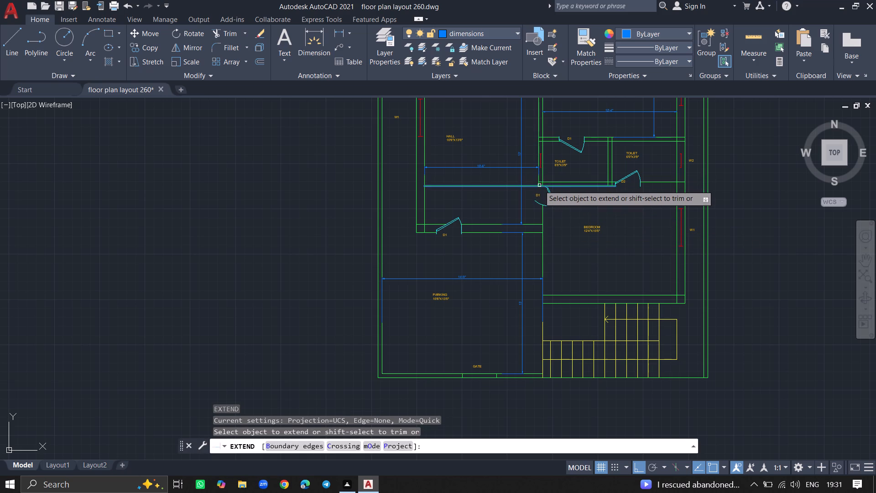
{"action": "scroll", "coordinate": [538, 183], "scroll_direction": "up", "scroll_amount": 4, "text": "ctrl"}
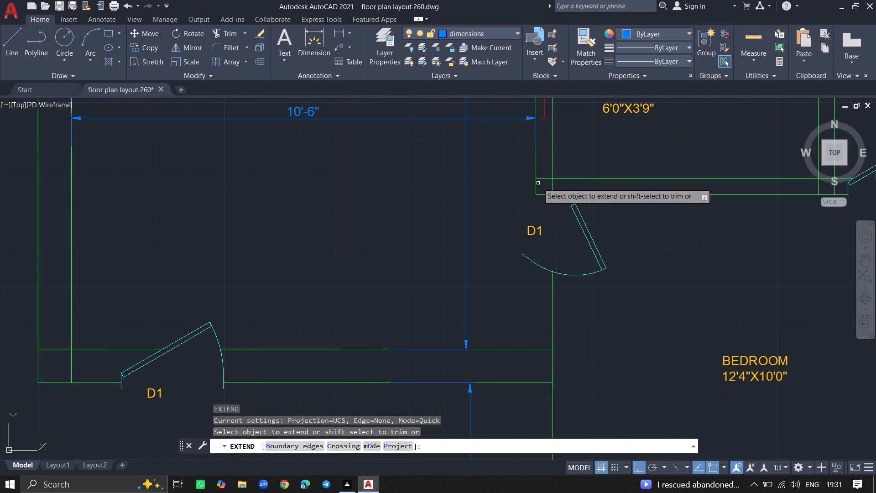
{"action": "left_click", "coordinate": [537, 184]}
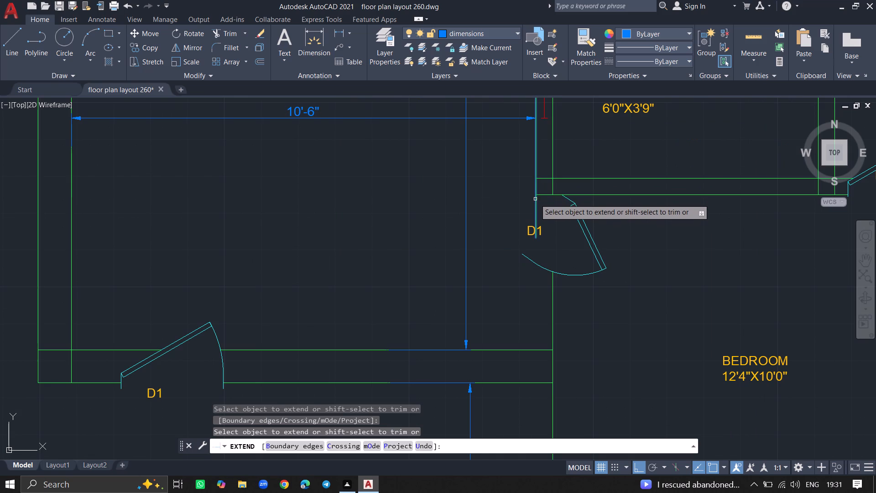
{"action": "left_click", "coordinate": [536, 202]}
{"action": "left_click", "coordinate": [535, 214]}
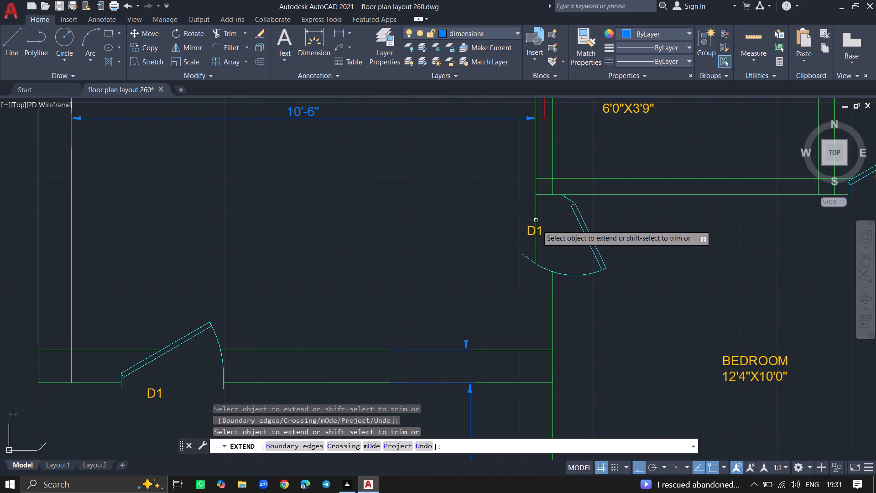
{"action": "left_click", "coordinate": [535, 244]}
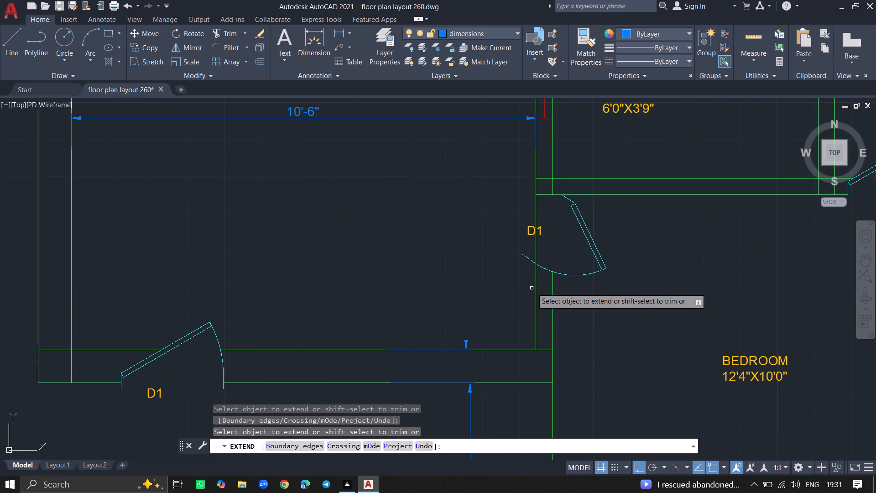
{"action": "left_click", "coordinate": [535, 289]}
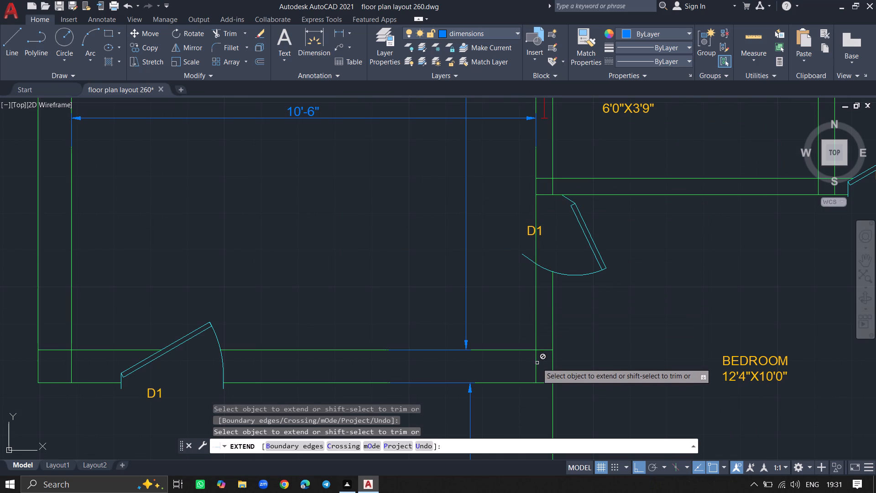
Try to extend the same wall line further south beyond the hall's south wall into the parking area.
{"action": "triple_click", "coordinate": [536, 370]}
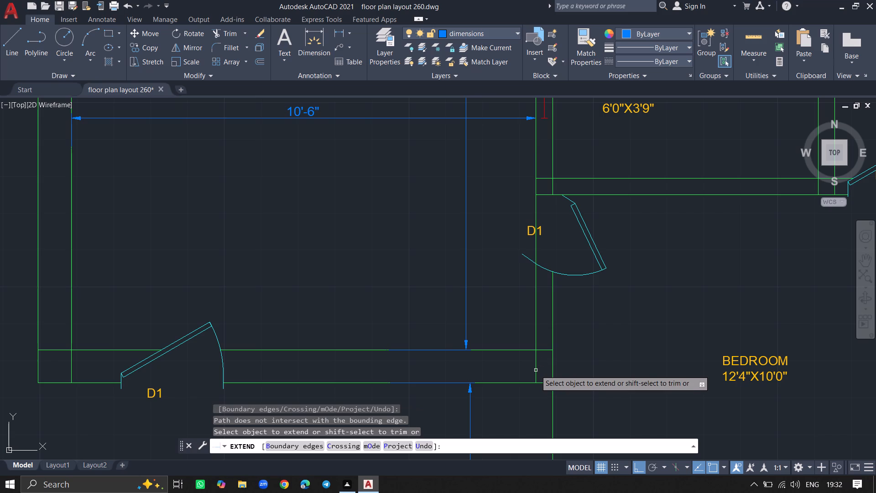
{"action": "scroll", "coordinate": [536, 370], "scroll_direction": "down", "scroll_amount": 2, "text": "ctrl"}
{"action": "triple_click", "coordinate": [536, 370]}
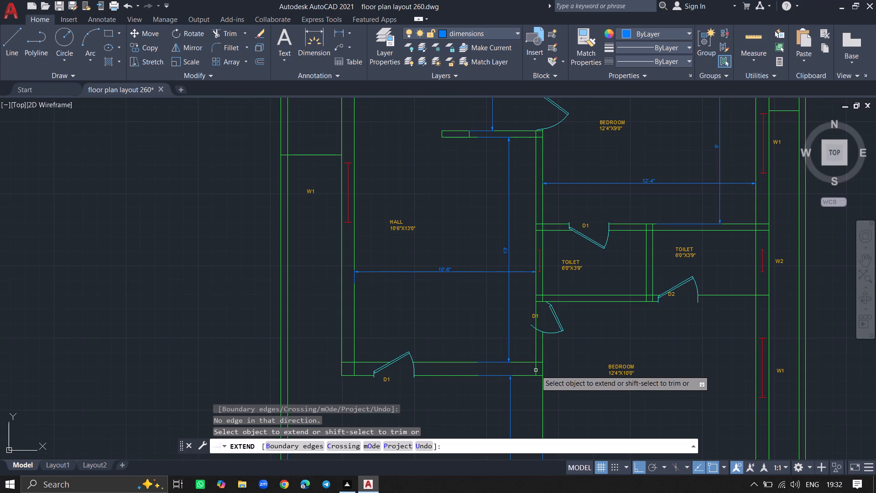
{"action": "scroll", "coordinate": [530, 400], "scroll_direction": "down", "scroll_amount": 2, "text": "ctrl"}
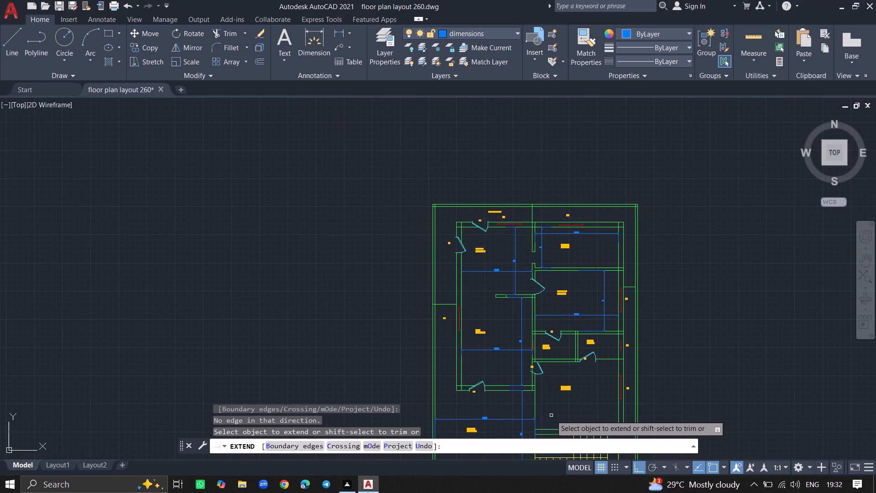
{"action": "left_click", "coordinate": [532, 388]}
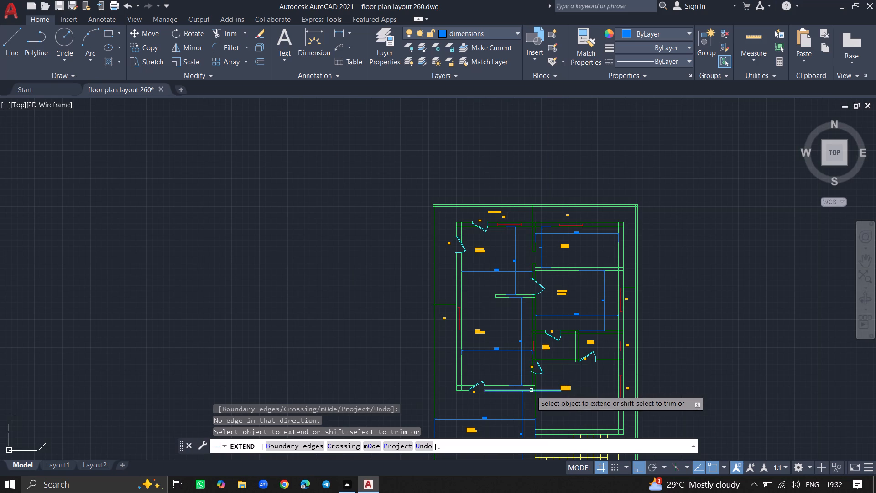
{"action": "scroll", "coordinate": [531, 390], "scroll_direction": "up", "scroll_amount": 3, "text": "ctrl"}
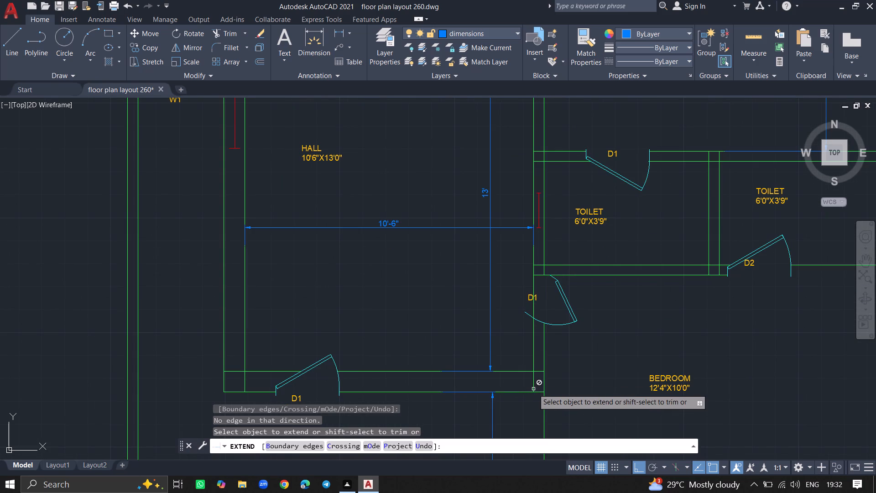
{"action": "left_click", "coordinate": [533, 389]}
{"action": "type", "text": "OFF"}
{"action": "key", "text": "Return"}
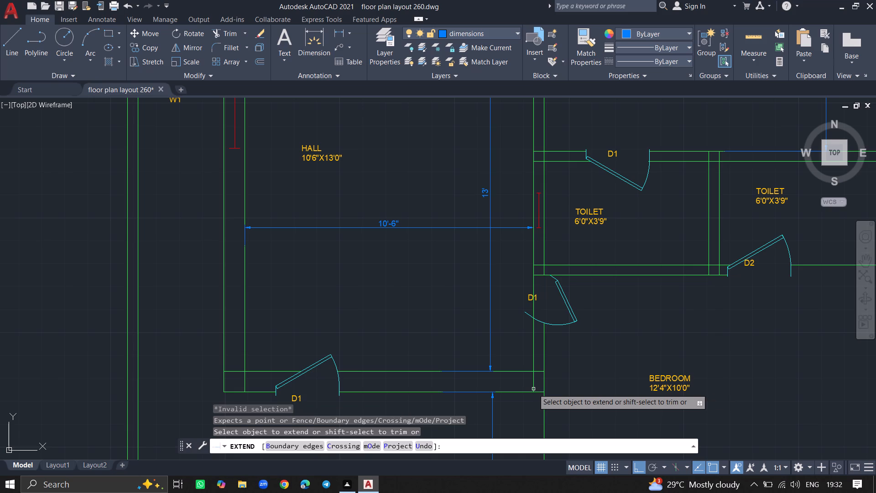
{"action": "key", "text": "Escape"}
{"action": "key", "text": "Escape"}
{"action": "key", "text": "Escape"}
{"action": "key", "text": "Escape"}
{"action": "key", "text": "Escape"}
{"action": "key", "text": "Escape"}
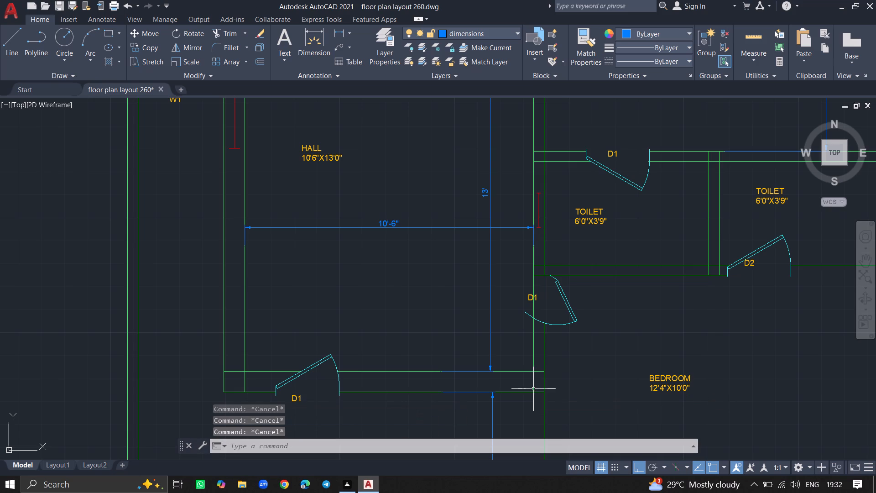
Save the drawing.
{"action": "key", "text": "ctrl+s"}
{"action": "key", "text": "ctrl+s"}
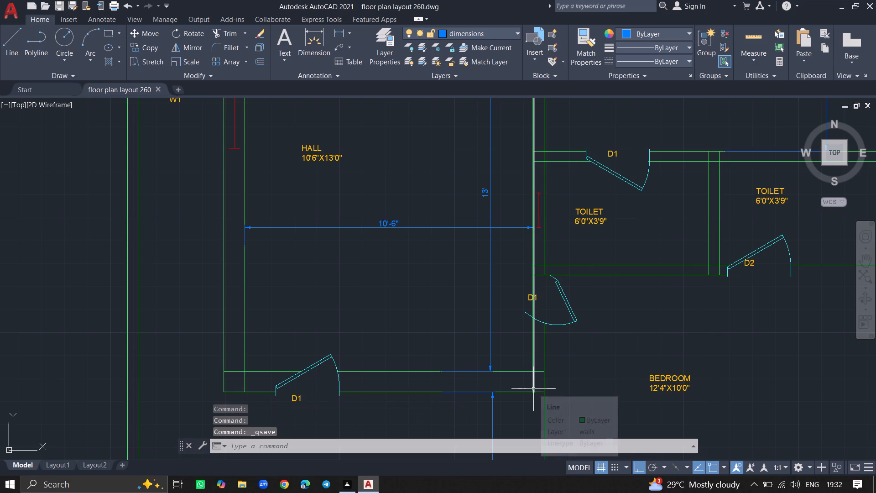
{"action": "key", "text": "Escape"}
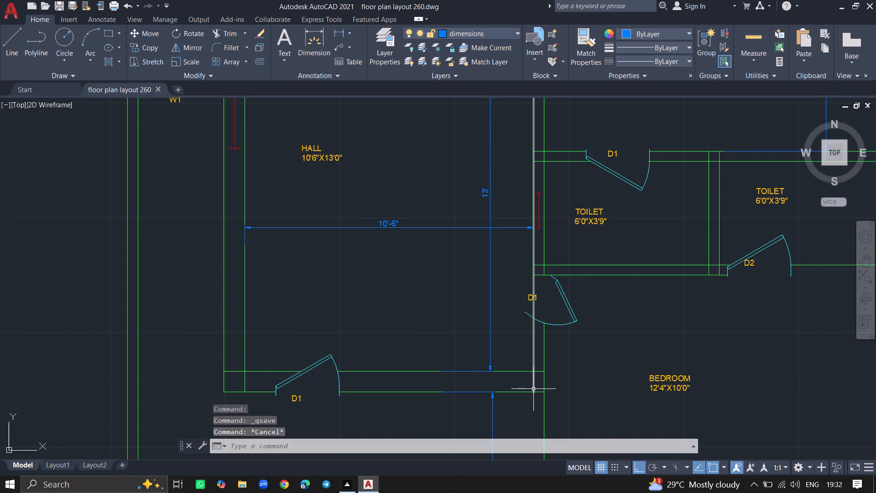
{"action": "key", "text": "Escape"}
{"action": "key", "text": "Escape"}
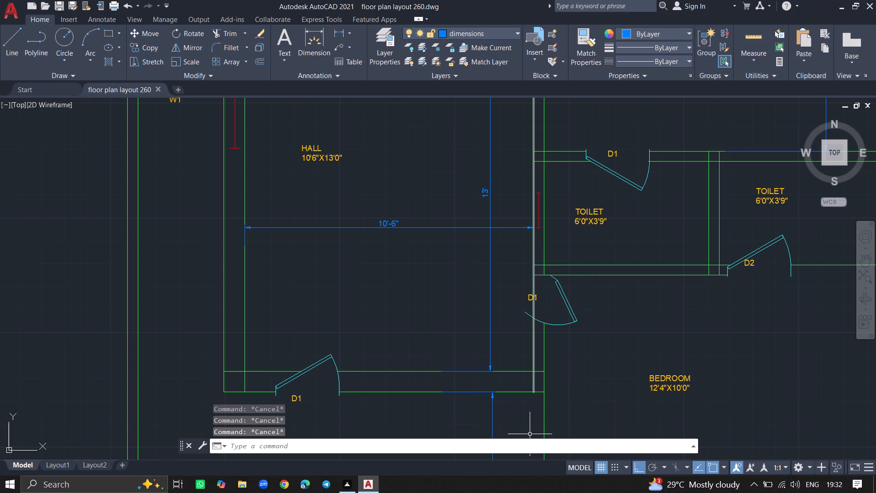
Offset the wall line between the parking area and the south bedroom 4.5" west, toward the parking side.
{"action": "type", "text": "OFF"}
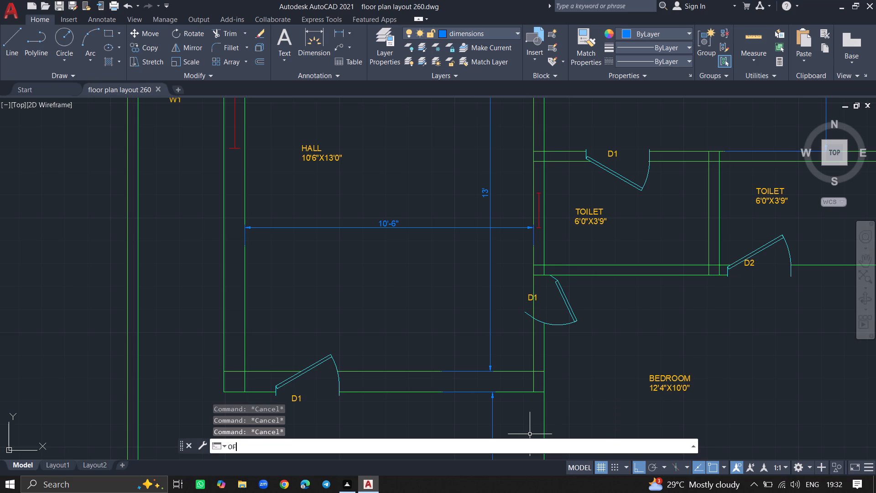
{"action": "key", "text": "Return"}
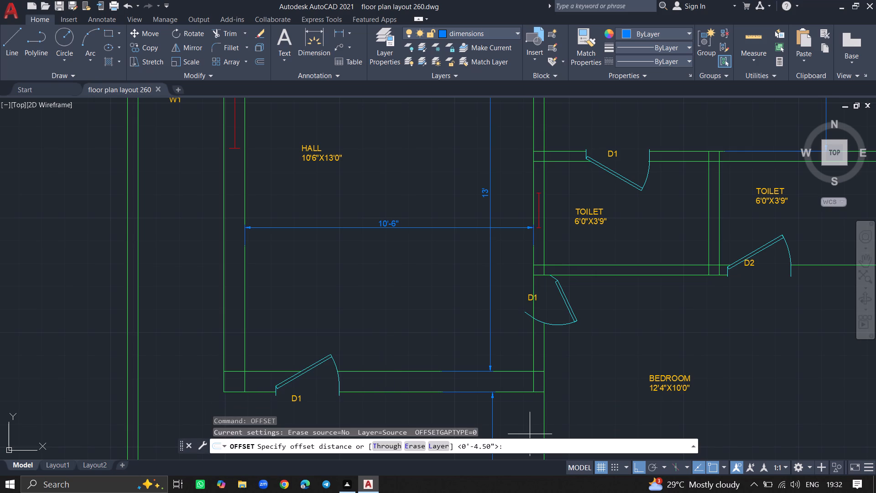
{"action": "key", "text": "4"}
{"action": "type", "text": ".5"}
{"action": "key", "text": "shift+quotedbl"}
{"action": "key", "text": "Return"}
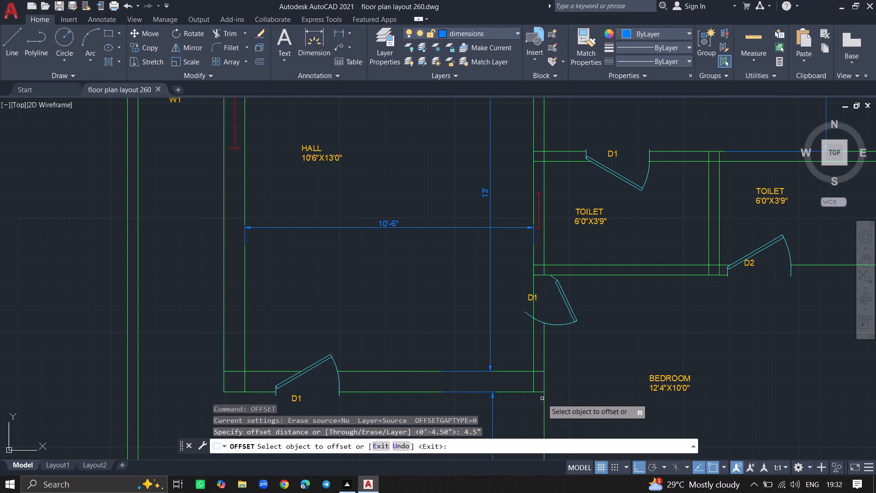
{"action": "left_click", "coordinate": [544, 400]}
{"action": "left_click", "coordinate": [537, 402]}
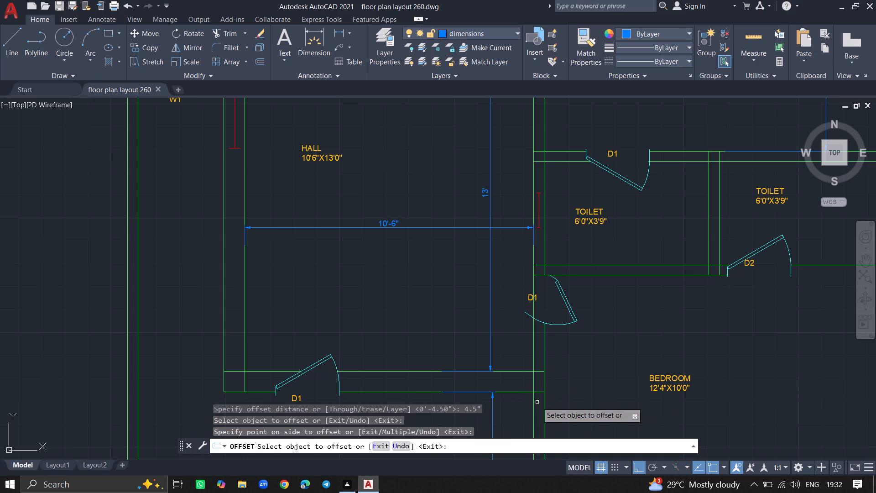
{"action": "scroll", "coordinate": [537, 402], "scroll_direction": "down", "scroll_amount": 3, "text": "ctrl"}
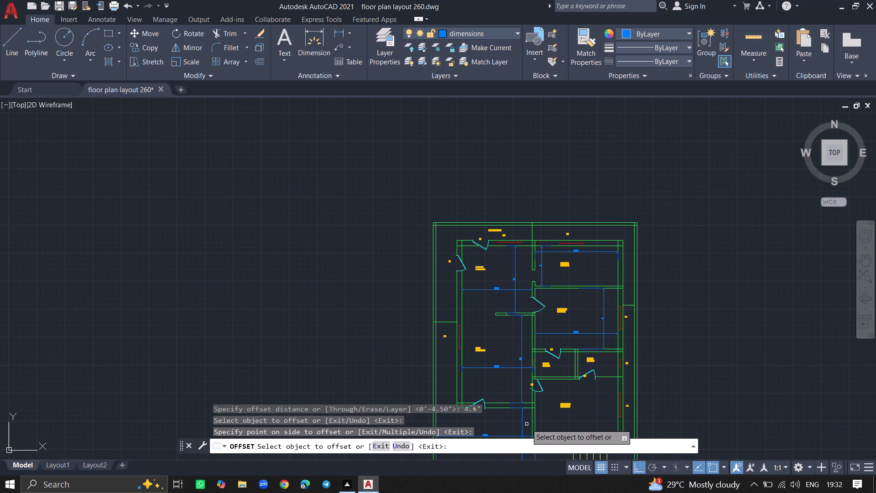
{"action": "scroll", "coordinate": [527, 409], "scroll_direction": "down", "scroll_amount": 4, "text": "ctrl"}
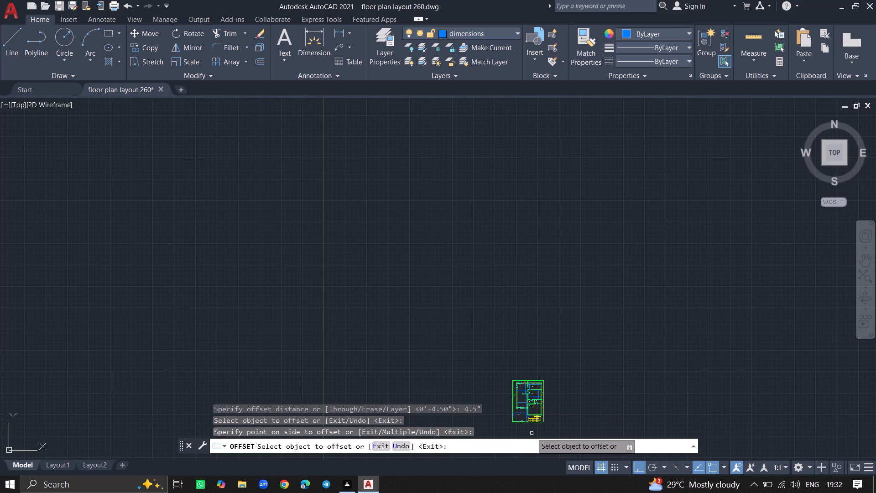
{"action": "scroll", "coordinate": [532, 433], "scroll_direction": "up", "scroll_amount": 4, "text": "ctrl"}
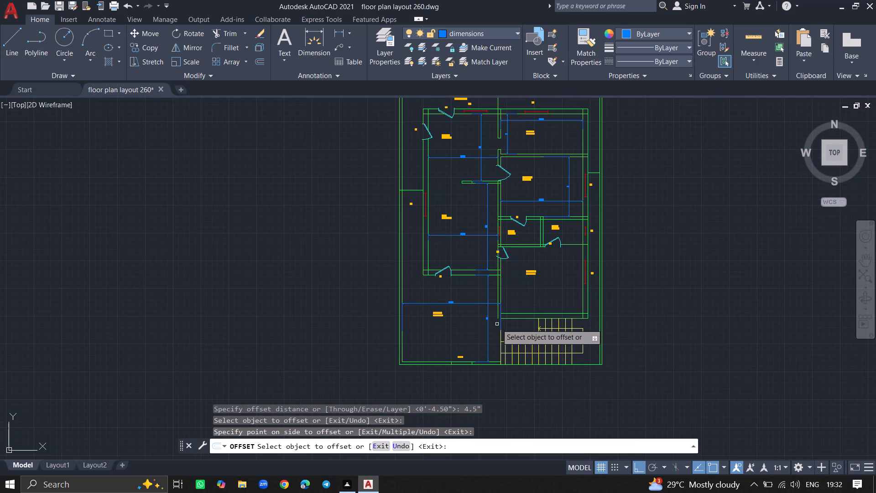
Extend the outer face line of the south bedroom's south wall west to the new offset wall line on the parking side.
{"action": "scroll", "coordinate": [497, 324], "scroll_direction": "up", "scroll_amount": 6, "text": "ctrl"}
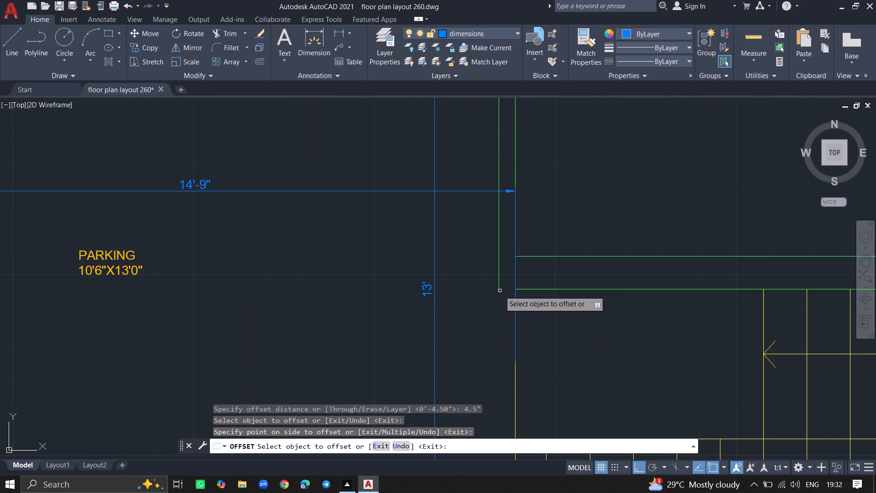
{"action": "key", "text": "Escape"}
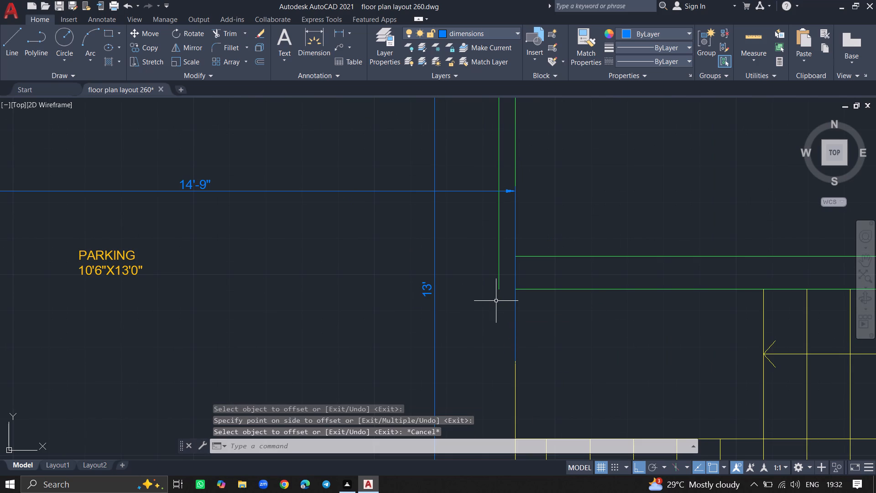
{"action": "type", "text": "EX"}
{"action": "key", "text": "Return"}
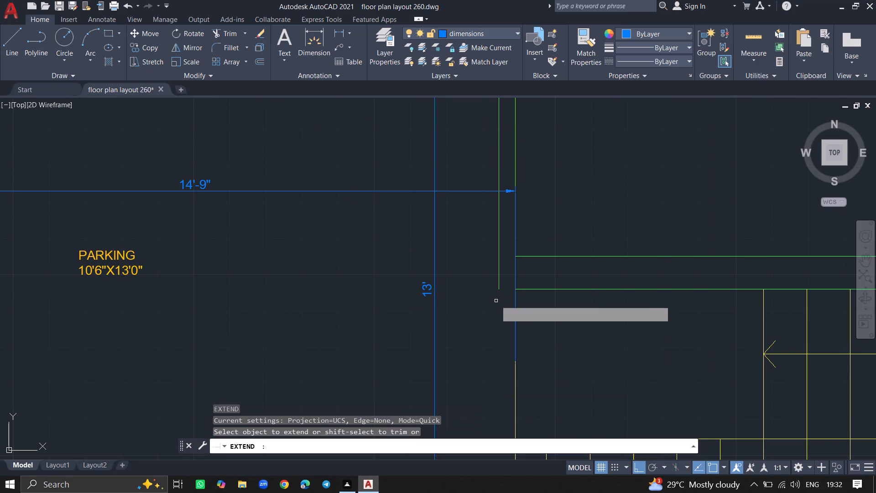
{"action": "left_click", "coordinate": [537, 290]}
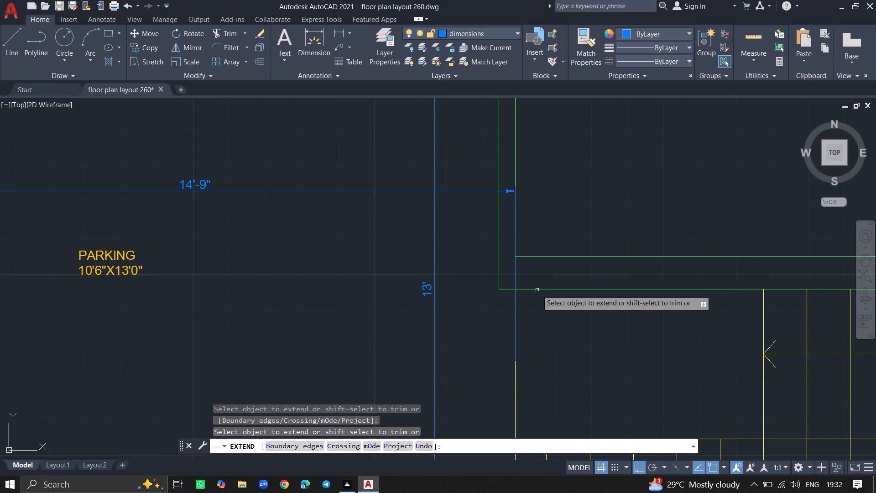
{"action": "key", "text": "Return"}
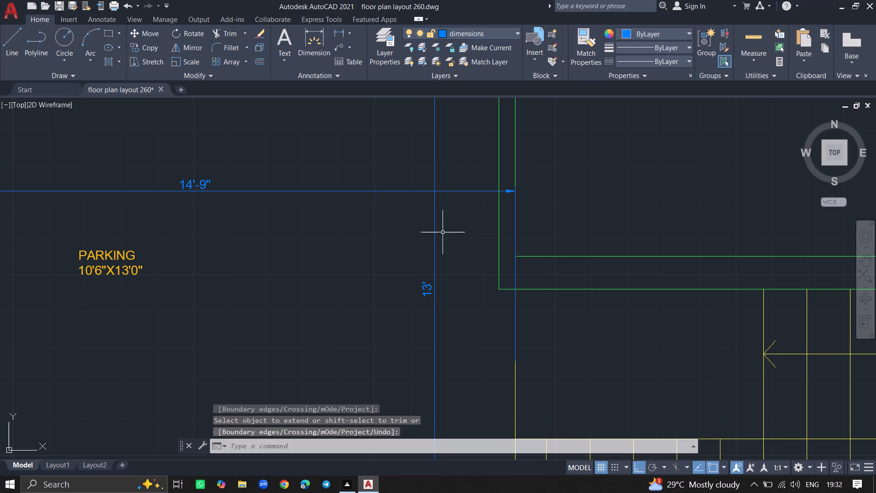
Delete the horizontal width dimension across the parking area.
{"action": "left_click", "coordinate": [402, 191]}
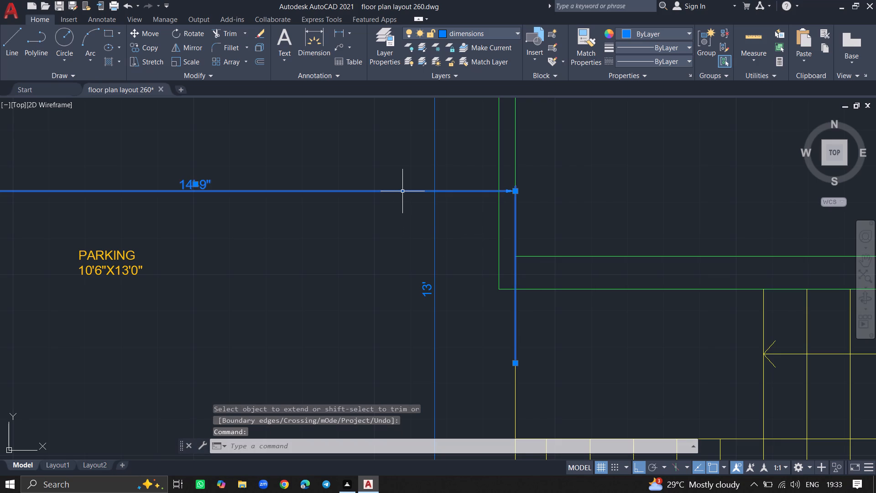
{"action": "key", "text": "Delete"}
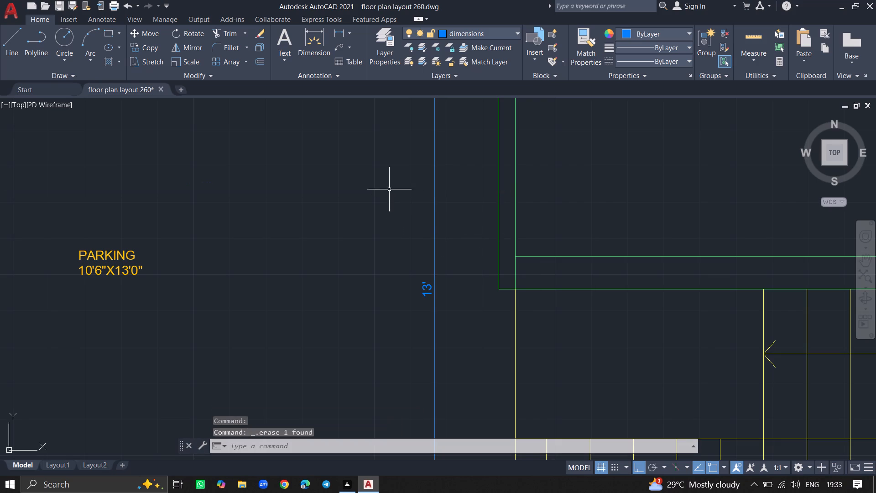
Trim away the wall line segment crossing the south bedroom's door D1 opening on the hall side.
{"action": "scroll", "coordinate": [398, 174], "scroll_direction": "down", "scroll_amount": 10, "text": "ctrl"}
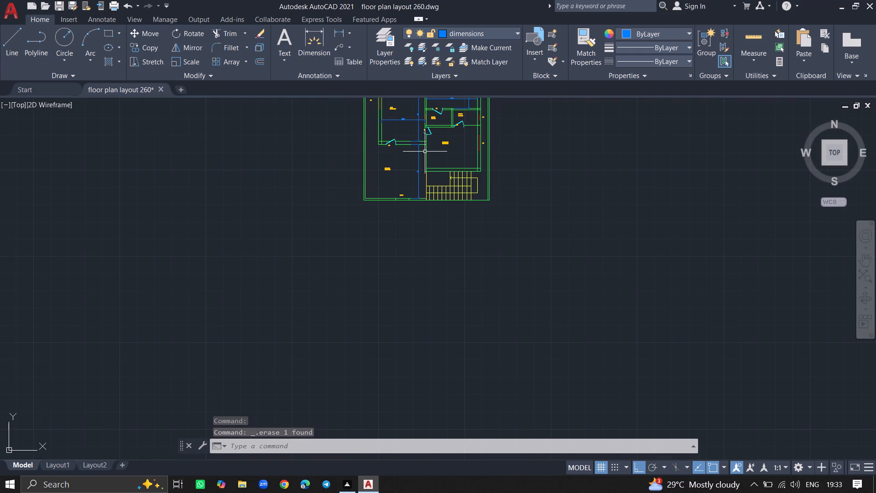
{"action": "scroll", "coordinate": [424, 128], "scroll_direction": "up", "scroll_amount": 7, "text": "ctrl"}
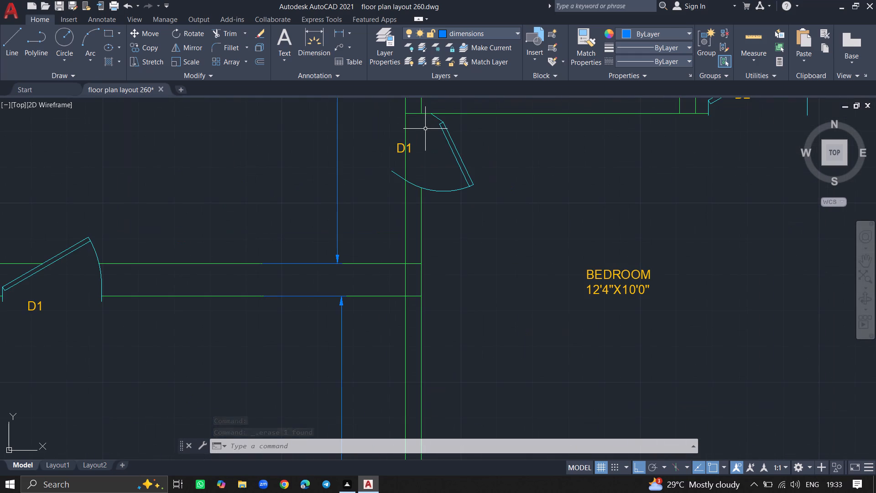
{"action": "type", "text": "TRIM"}
{"action": "key", "text": "Return"}
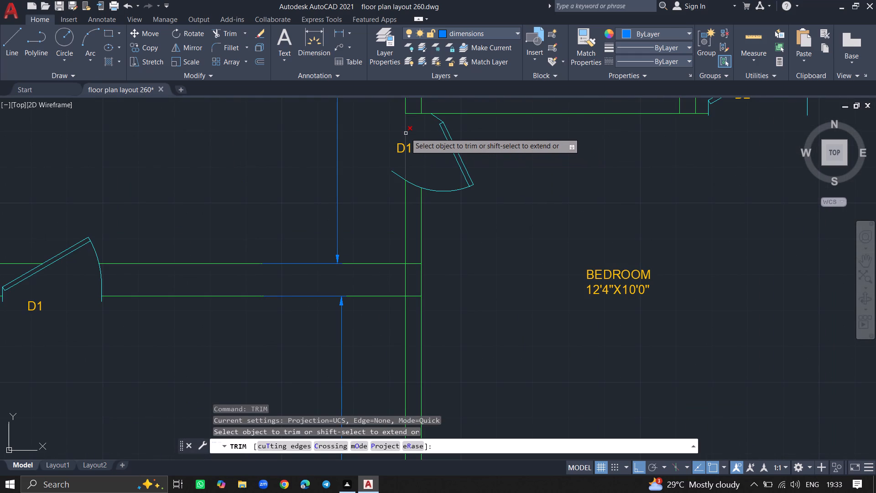
{"action": "left_click", "coordinate": [406, 133]}
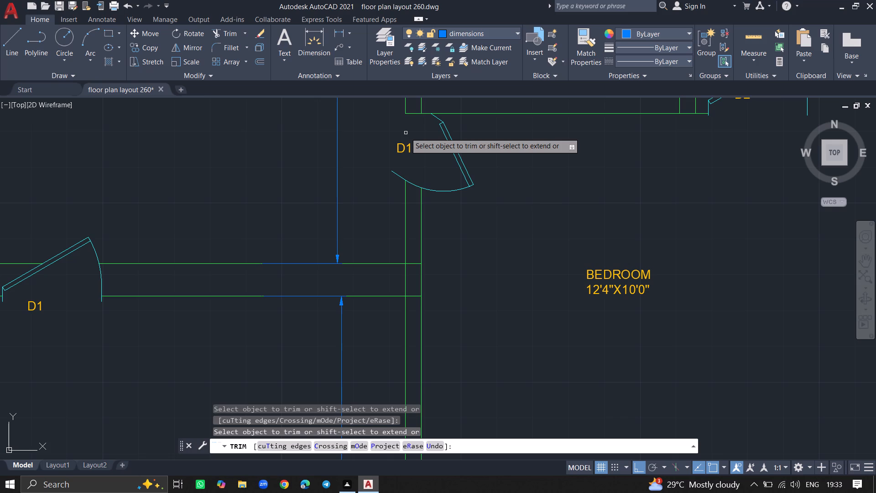
{"action": "scroll", "coordinate": [430, 173], "scroll_direction": "down", "scroll_amount": 3, "text": "ctrl"}
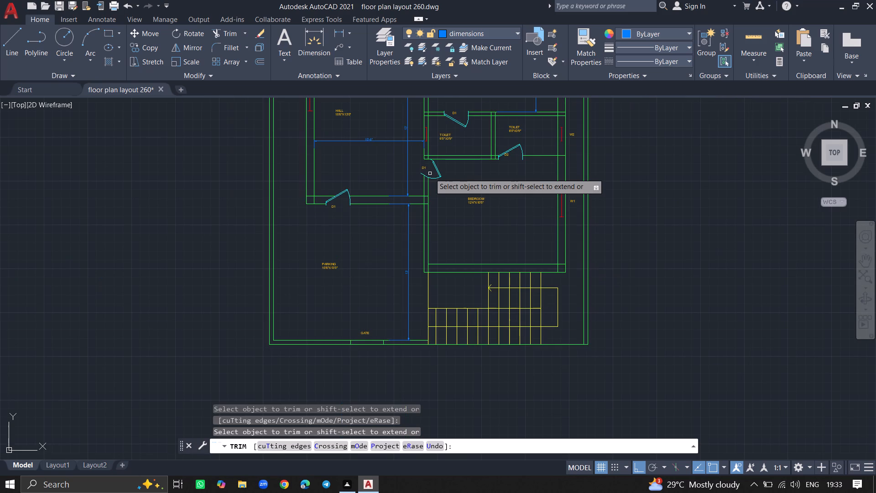
{"action": "key", "text": "Return"}
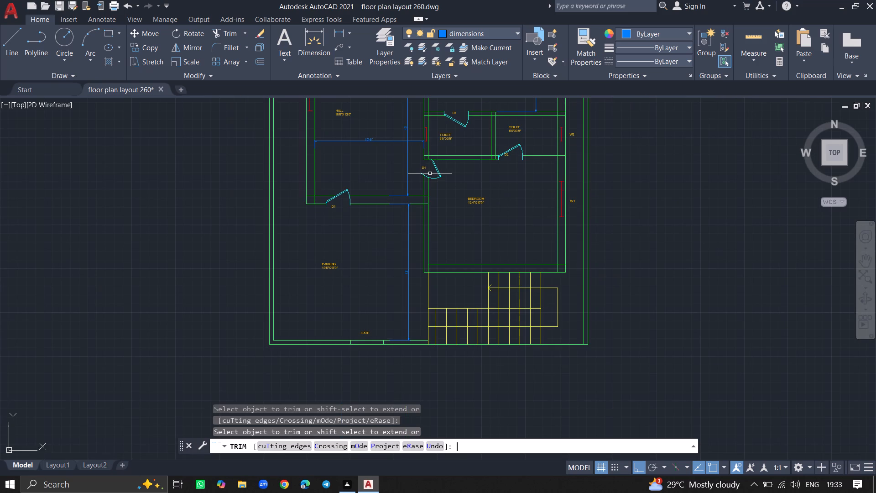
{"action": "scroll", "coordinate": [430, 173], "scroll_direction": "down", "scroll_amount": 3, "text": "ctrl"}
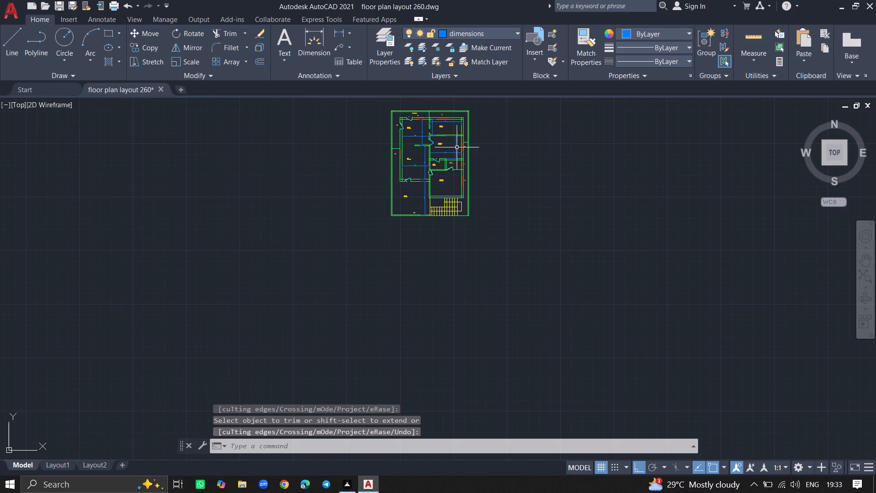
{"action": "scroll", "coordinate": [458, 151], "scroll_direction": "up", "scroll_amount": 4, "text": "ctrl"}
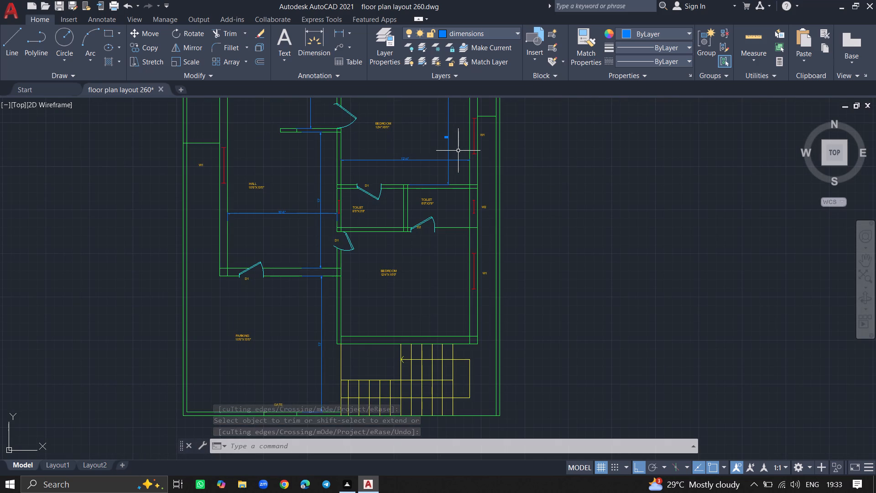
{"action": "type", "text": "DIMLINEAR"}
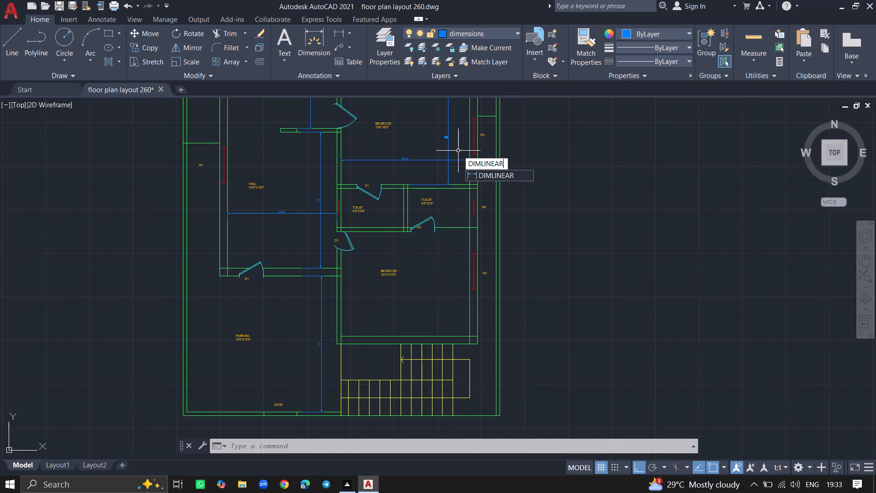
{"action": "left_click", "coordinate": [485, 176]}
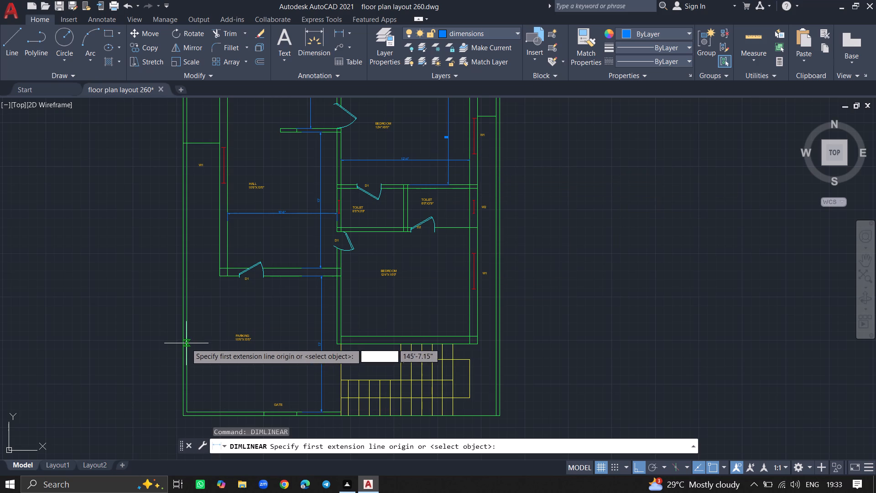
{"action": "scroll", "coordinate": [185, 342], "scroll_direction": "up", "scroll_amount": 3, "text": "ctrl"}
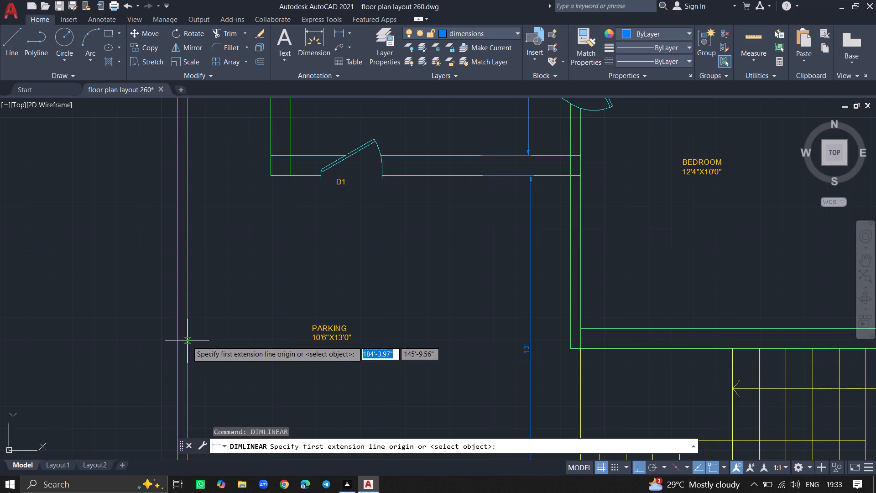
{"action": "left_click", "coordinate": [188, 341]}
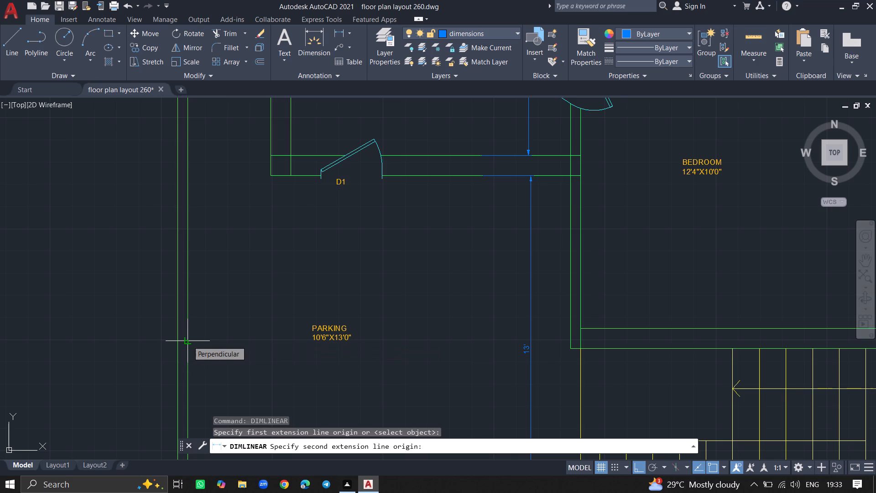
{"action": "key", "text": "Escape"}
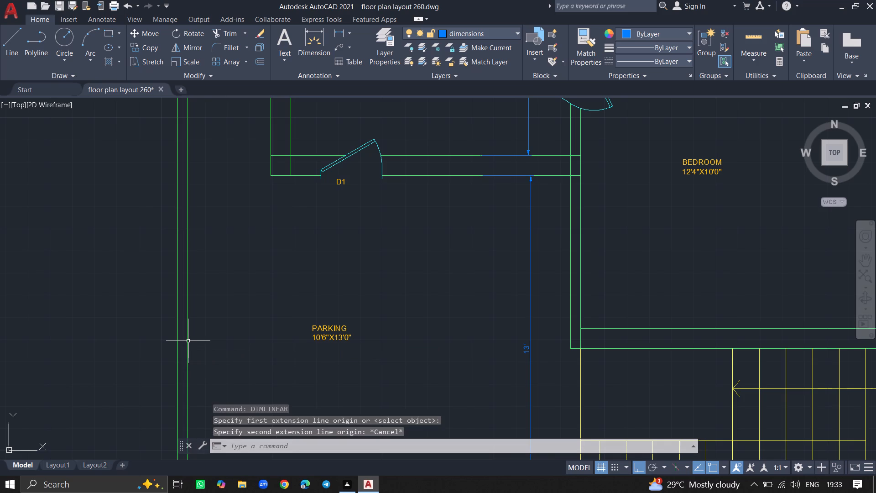
Dimension the width from the hall's west wall inner face to its east wall face, placing the dimension line just above the PARKING label.
{"action": "type", "text": "DIM"}
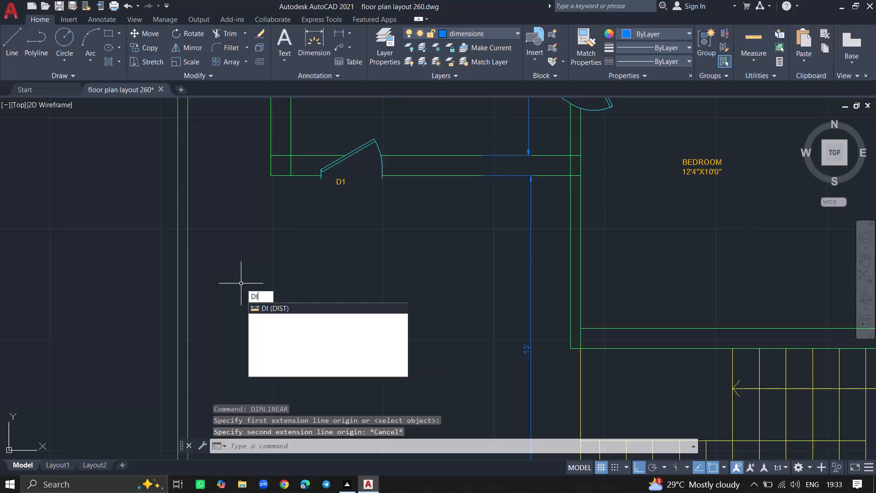
{"action": "key", "text": "Return"}
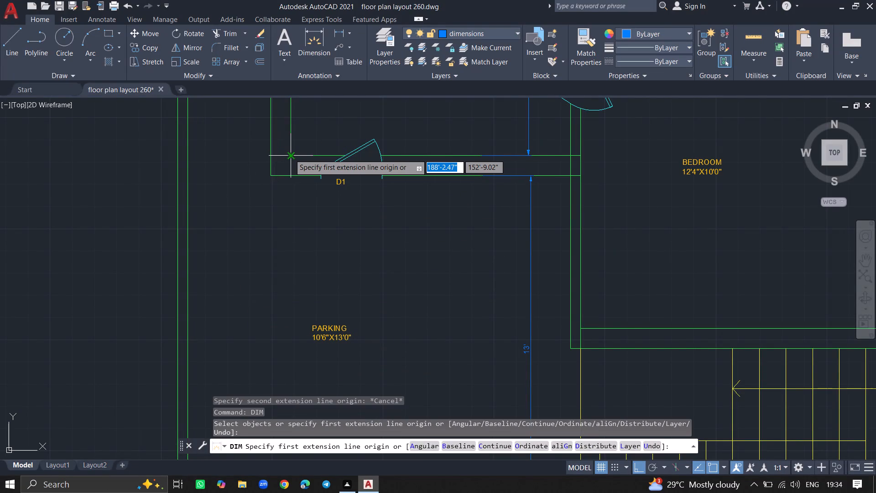
{"action": "left_click", "coordinate": [290, 154]}
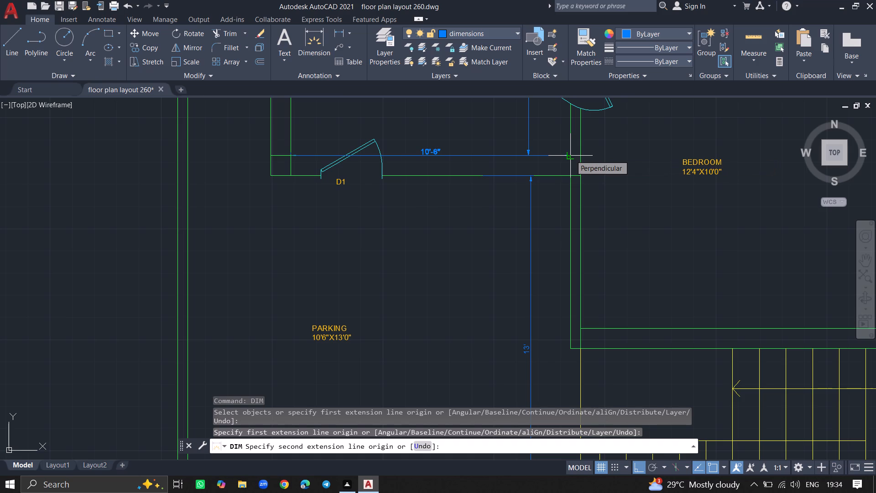
{"action": "left_click", "coordinate": [571, 155]}
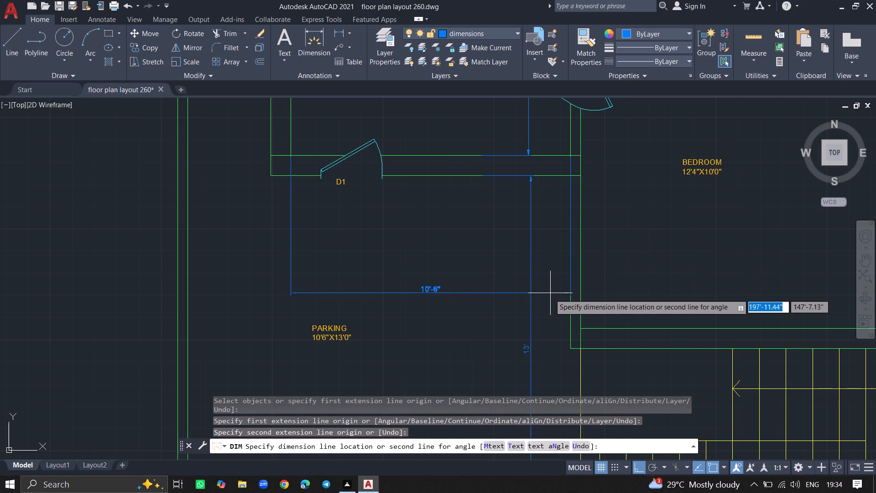
{"action": "left_click", "coordinate": [549, 298]}
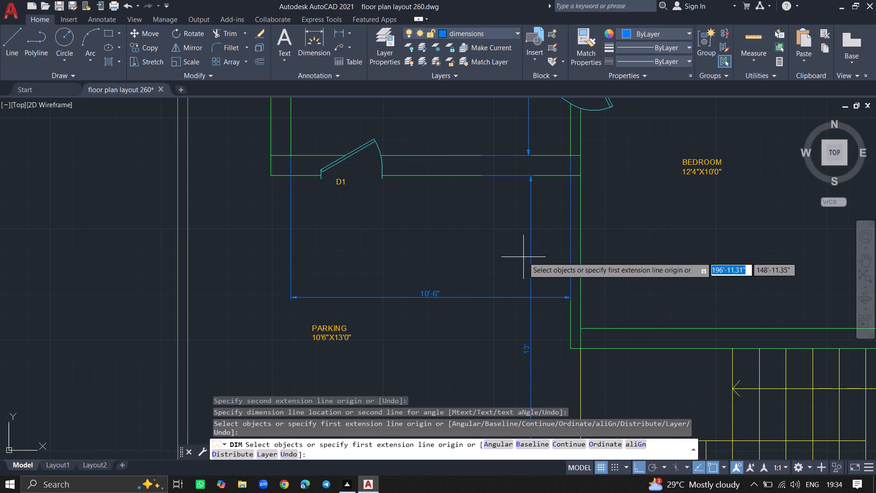
{"action": "key", "text": "Return"}
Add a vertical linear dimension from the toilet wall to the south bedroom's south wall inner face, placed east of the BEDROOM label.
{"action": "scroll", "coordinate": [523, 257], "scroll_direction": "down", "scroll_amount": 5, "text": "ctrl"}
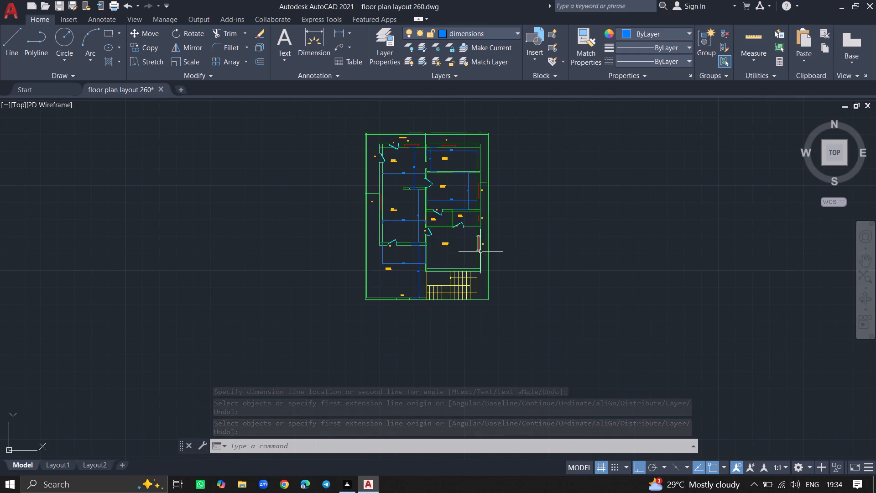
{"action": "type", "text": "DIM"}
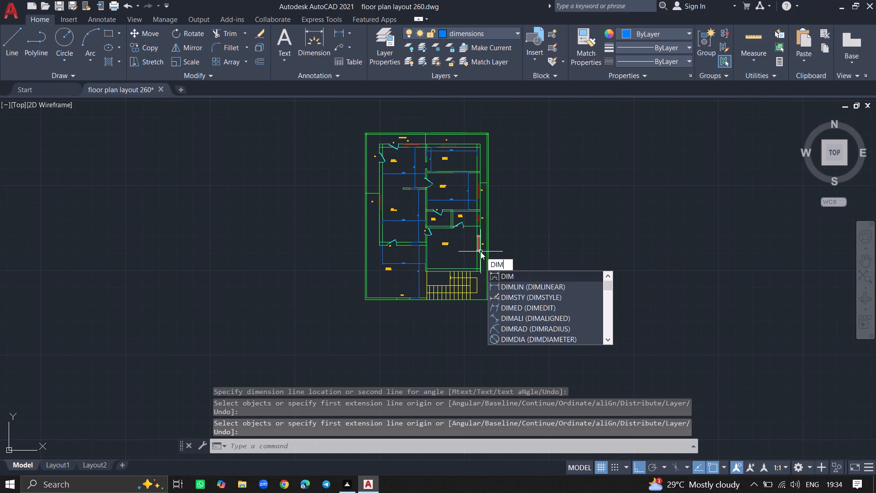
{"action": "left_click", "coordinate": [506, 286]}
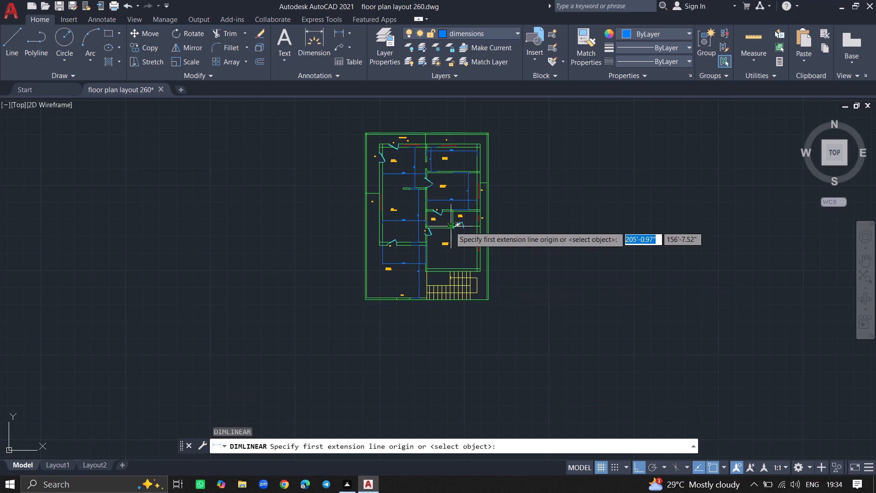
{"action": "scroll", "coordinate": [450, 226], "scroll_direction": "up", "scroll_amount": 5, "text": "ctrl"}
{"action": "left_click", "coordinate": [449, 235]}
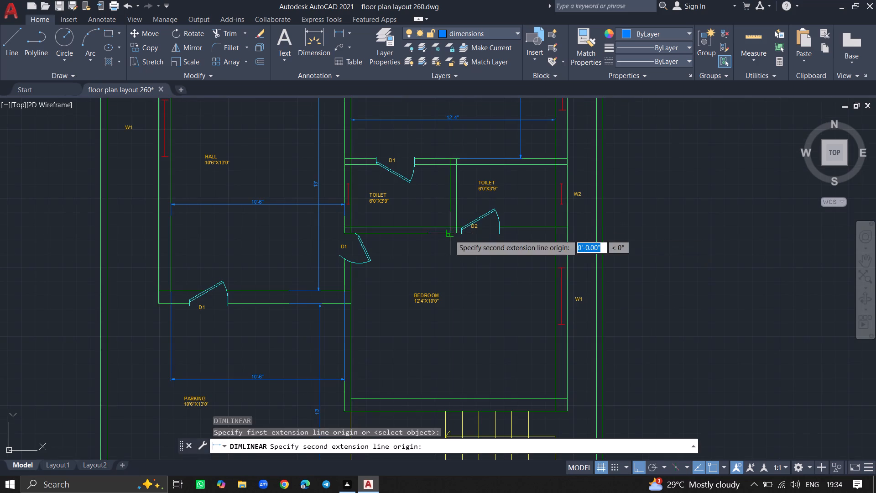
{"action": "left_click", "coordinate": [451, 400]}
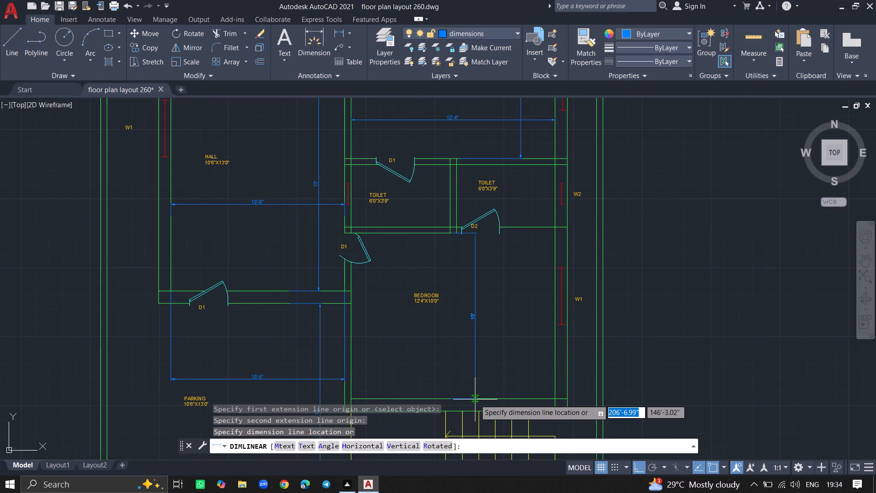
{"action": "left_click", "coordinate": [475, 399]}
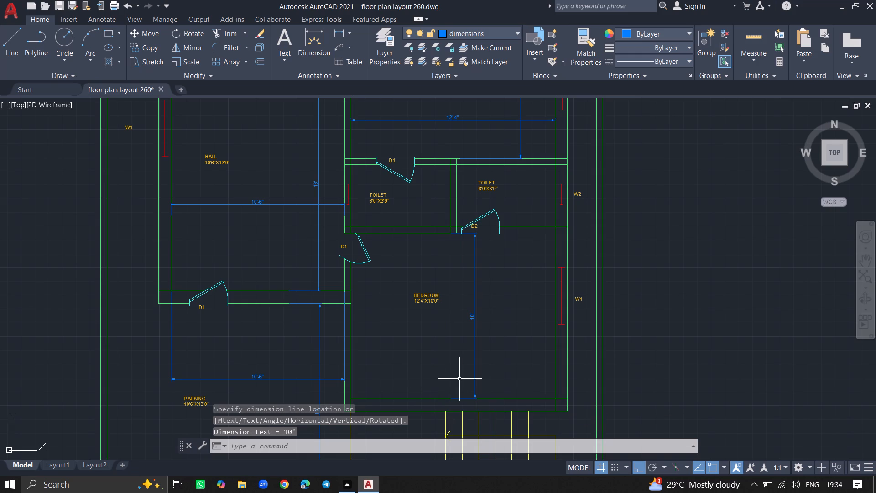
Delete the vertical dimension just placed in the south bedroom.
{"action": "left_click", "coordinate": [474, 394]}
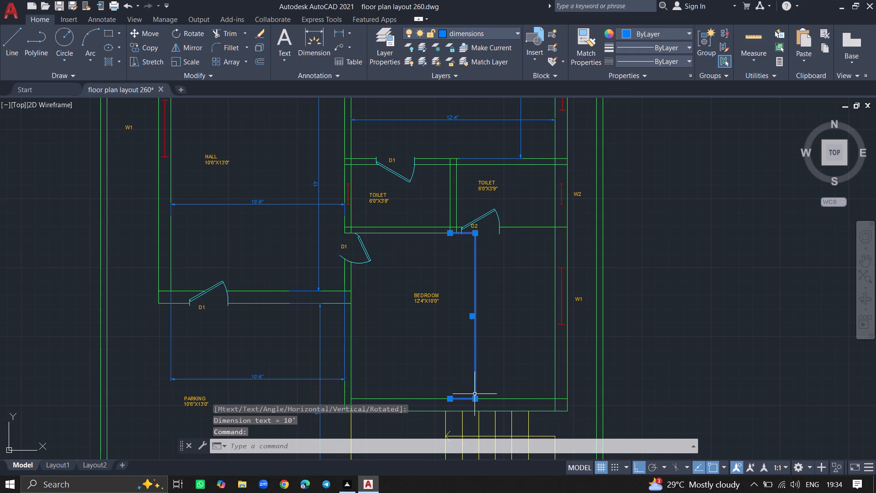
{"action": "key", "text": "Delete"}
Add a vertical linear dimension from the south bedroom's south wall inner face to the toilet wall, placed west of the BEDROOM label.
{"action": "type", "text": "DIMLI"}
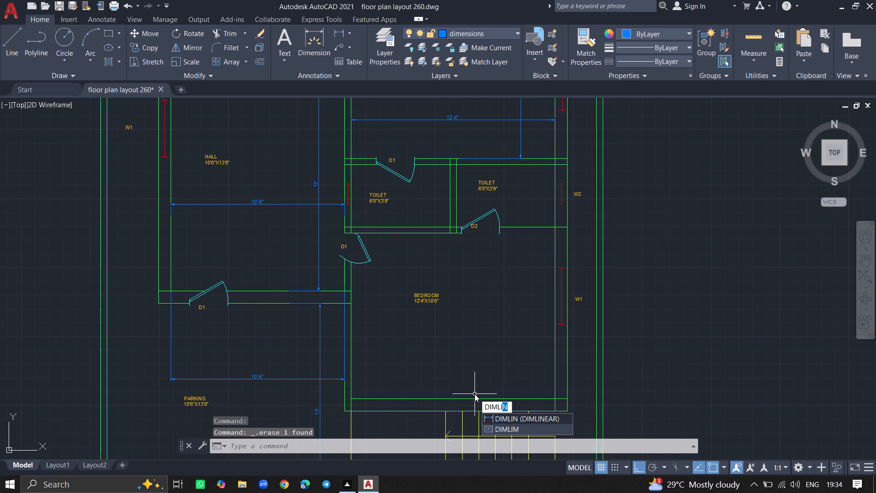
{"action": "left_click", "coordinate": [498, 420]}
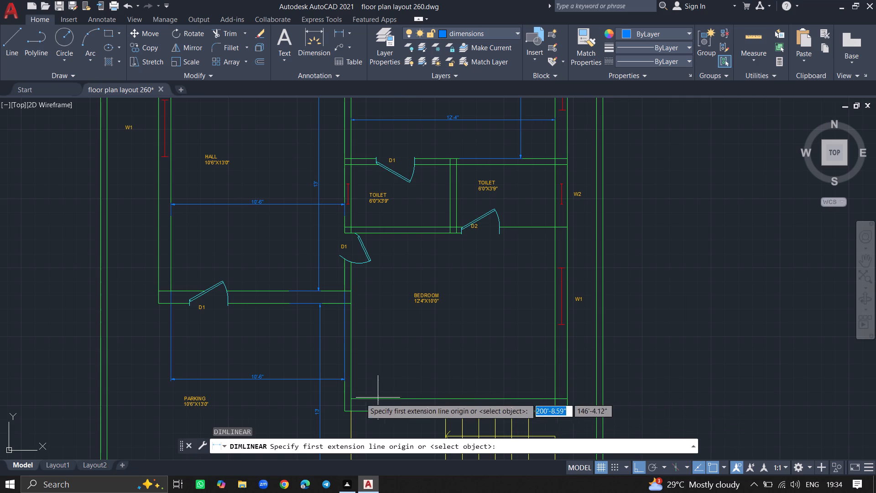
{"action": "left_click", "coordinate": [390, 399]}
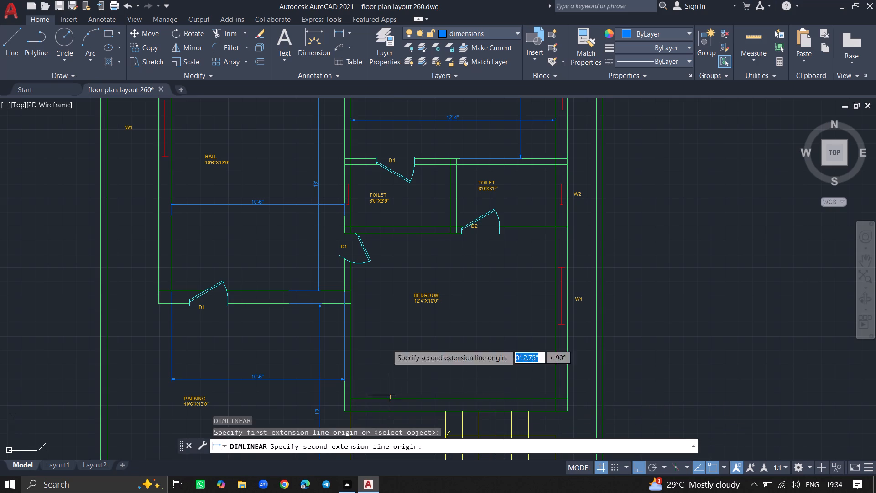
{"action": "left_click", "coordinate": [391, 231]}
{"action": "left_click", "coordinate": [385, 231]}
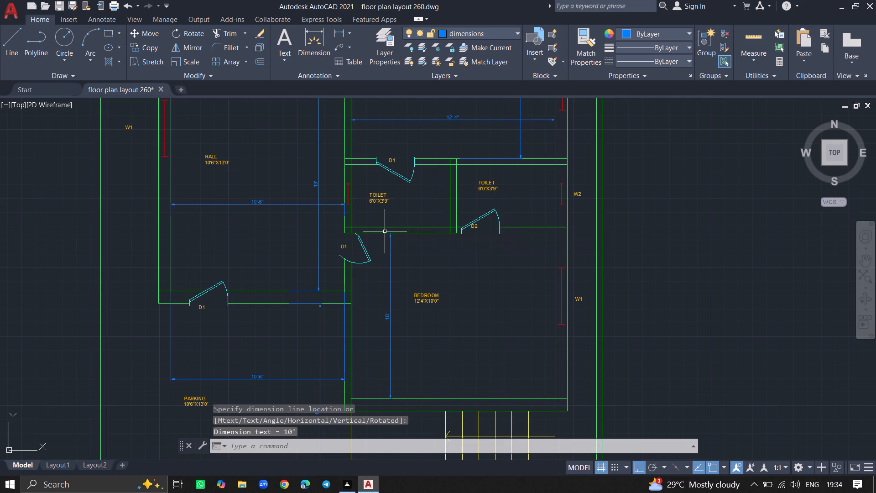
Add a horizontal linear dimension between the south bedroom's west and east wall inner faces, placed below the BEDROOM label.
{"action": "type", "text": "DIMLINEAR"}
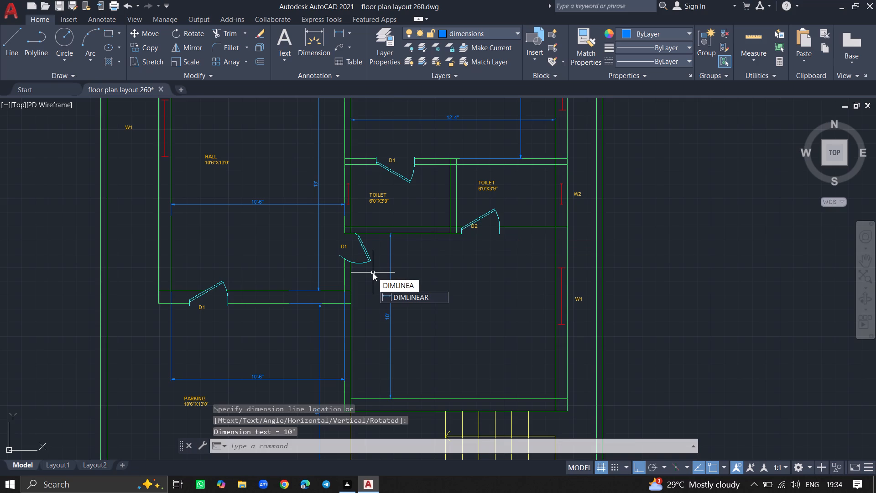
{"action": "key", "text": "Return"}
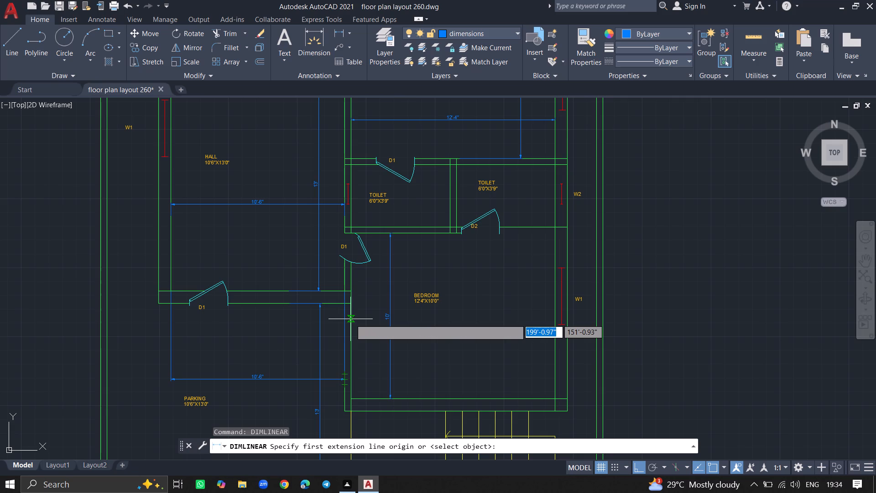
{"action": "left_click_drag", "start_coordinate": [351, 319], "coordinate": [496, 310]}
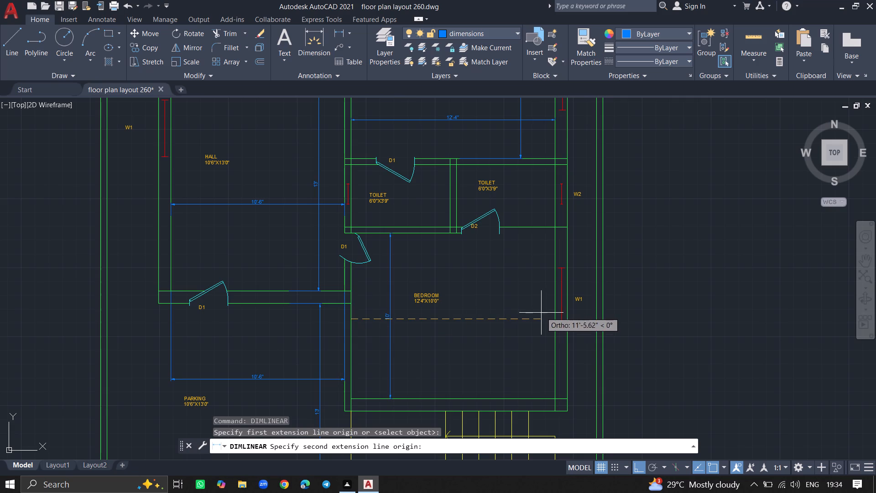
{"action": "left_click", "coordinate": [553, 321]}
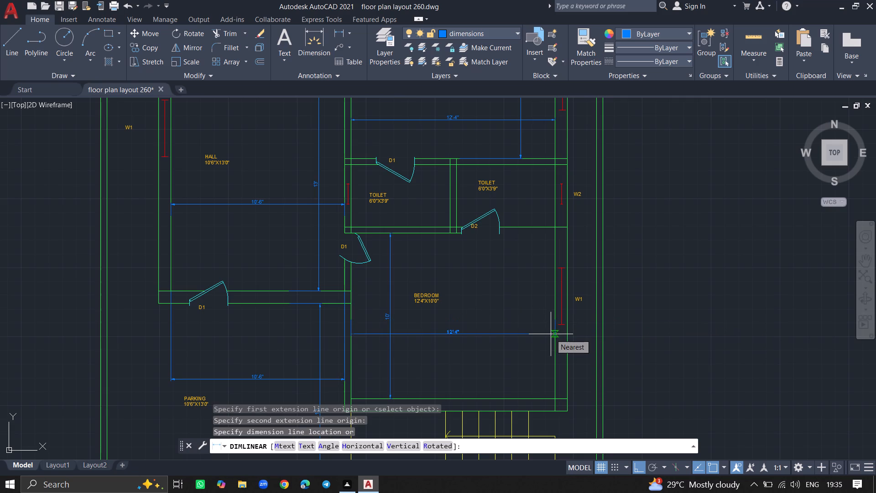
{"action": "left_click", "coordinate": [551, 341]}
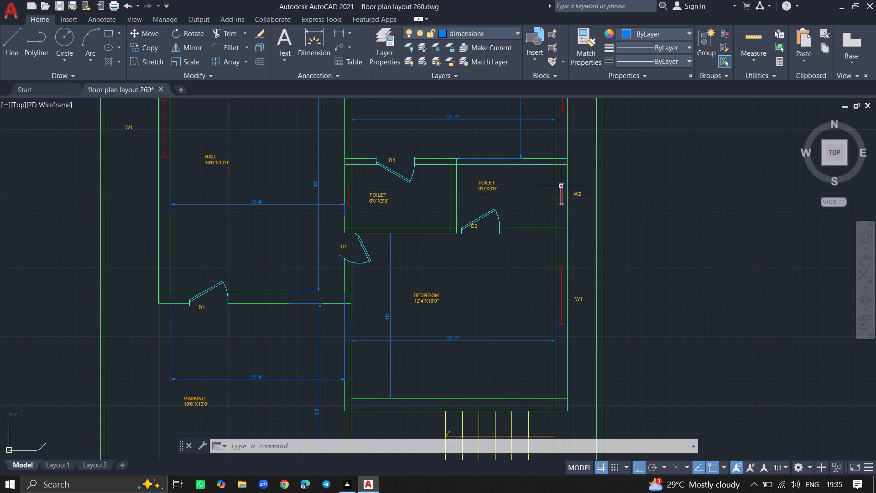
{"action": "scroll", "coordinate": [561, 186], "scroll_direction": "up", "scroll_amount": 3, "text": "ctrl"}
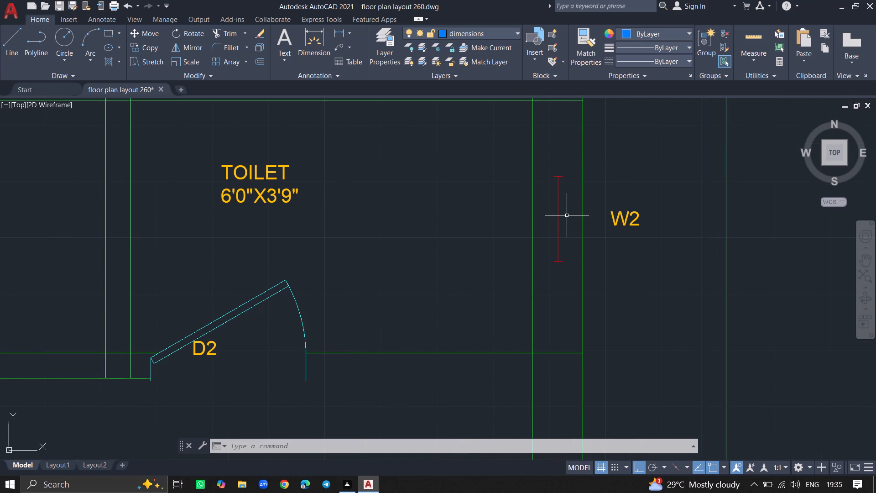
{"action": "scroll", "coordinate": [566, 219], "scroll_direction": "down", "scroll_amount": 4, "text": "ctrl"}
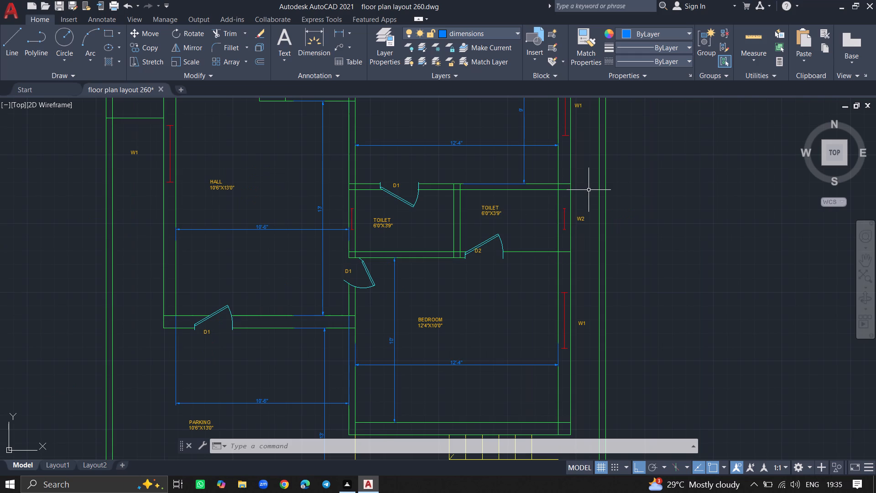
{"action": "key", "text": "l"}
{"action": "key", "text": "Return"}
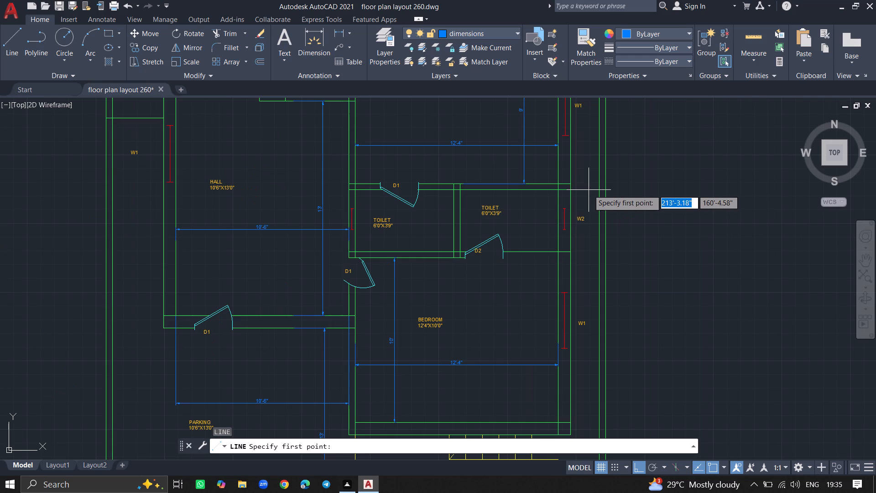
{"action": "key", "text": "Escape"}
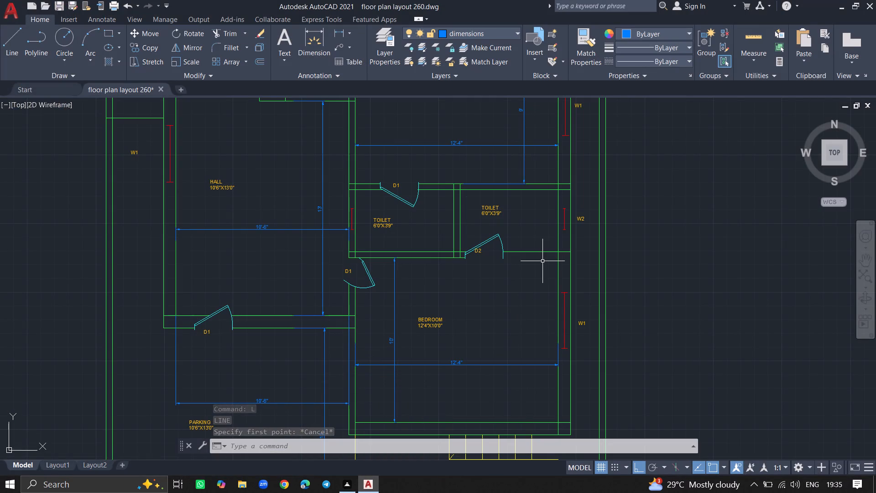
Dimension the gap from the house's east wall outer face to the east boundary wall's inner face, just south of the north bedroom's W1 label.
{"action": "type", "text": "DIM"}
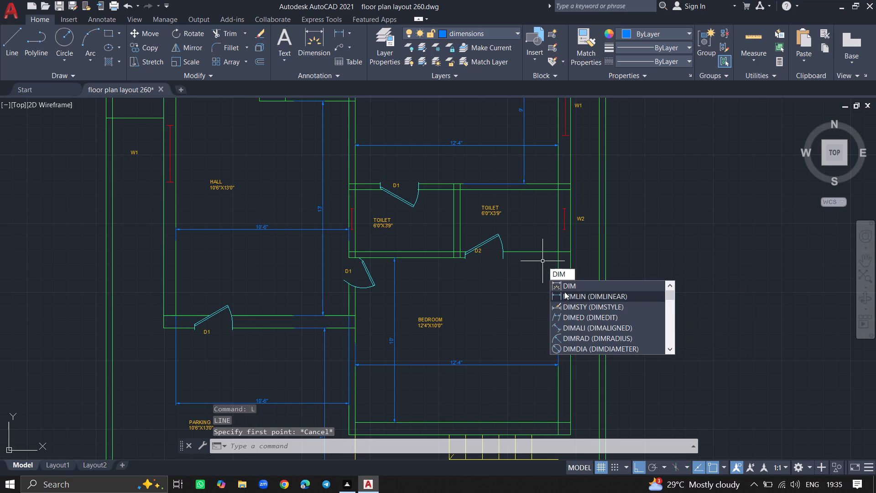
{"action": "left_click", "coordinate": [567, 295]}
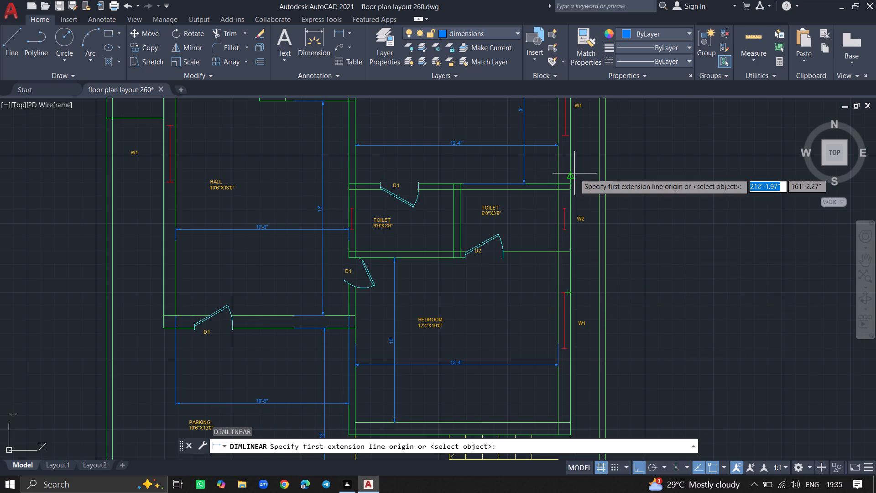
{"action": "left_click_drag", "start_coordinate": [570, 173], "coordinate": [594, 175]}
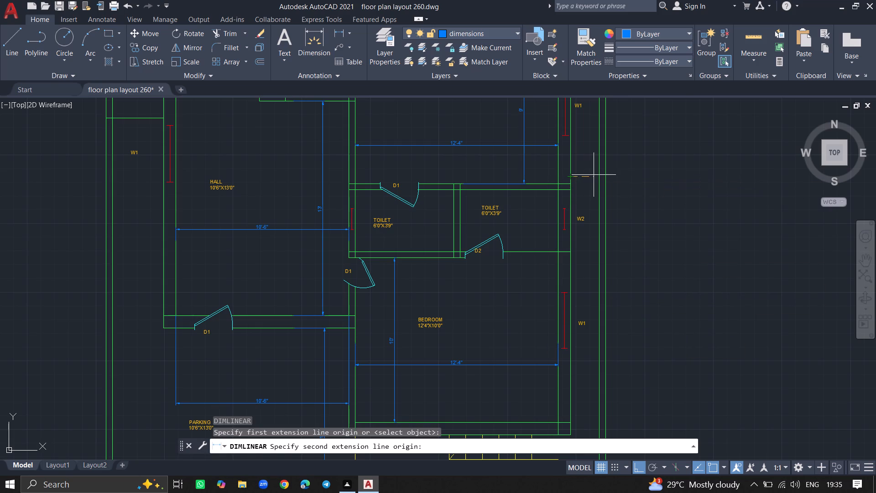
{"action": "left_click_drag", "start_coordinate": [594, 175], "coordinate": [600, 175]}
{"action": "left_click", "coordinate": [600, 175]}
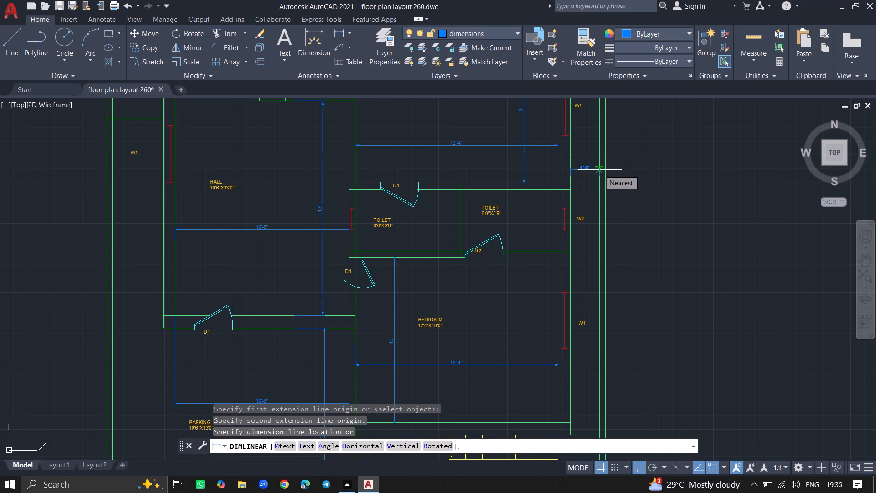
{"action": "left_click", "coordinate": [595, 142]}
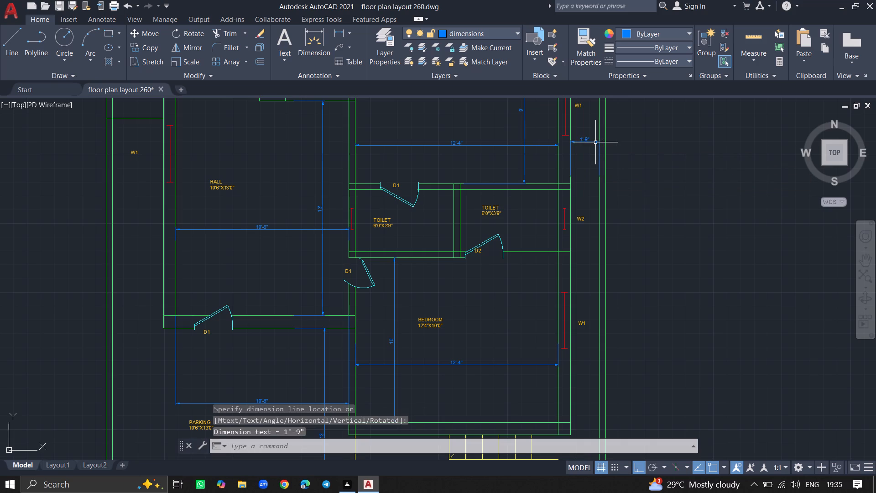
Dimension the gap from the west boundary wall's inner face to the hall's west wall outer face, north of the cross line above W1.
{"action": "scroll", "coordinate": [571, 191], "scroll_direction": "down", "scroll_amount": 3, "text": "ctrl"}
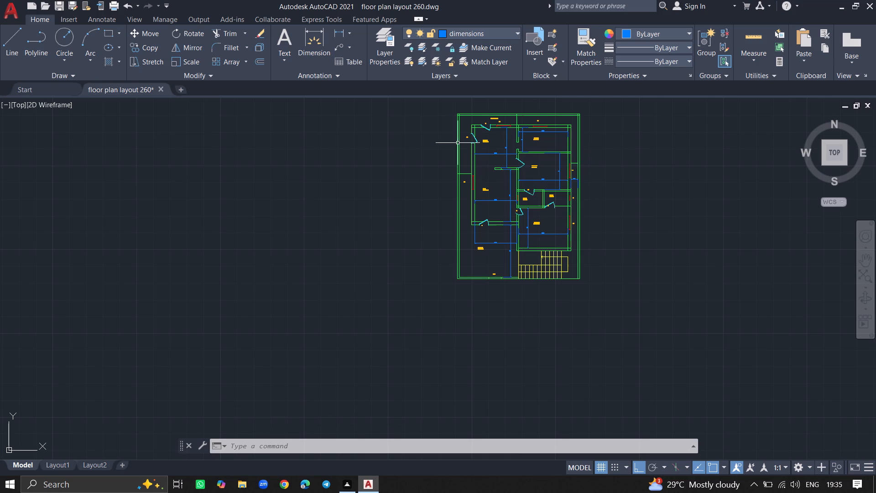
{"action": "scroll", "coordinate": [460, 162], "scroll_direction": "up", "scroll_amount": 4, "text": "ctrl"}
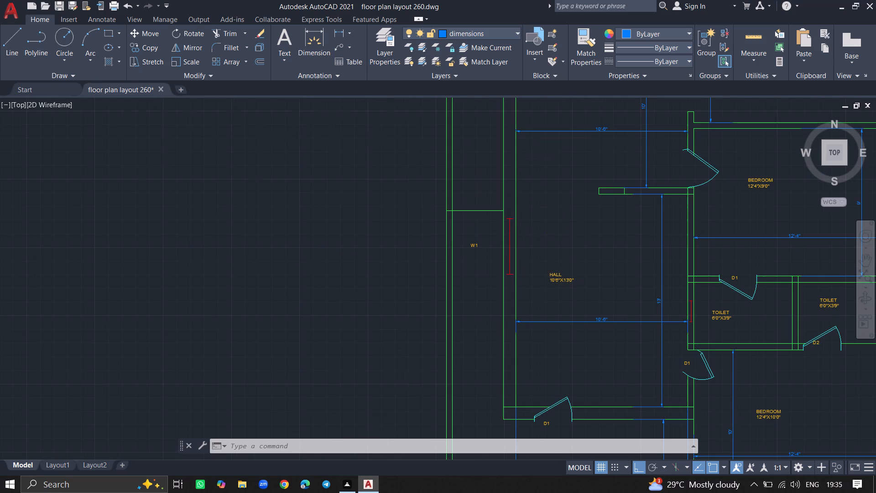
{"action": "type", "text": "DIM"}
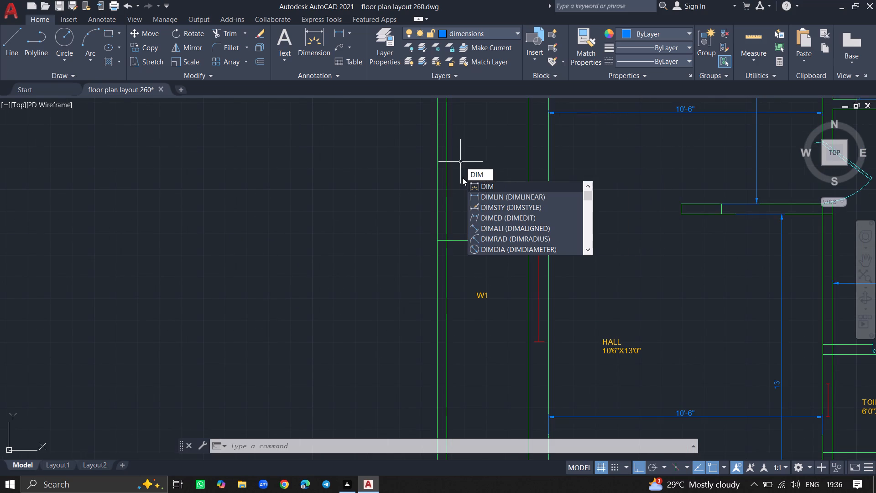
{"action": "left_click", "coordinate": [482, 194]}
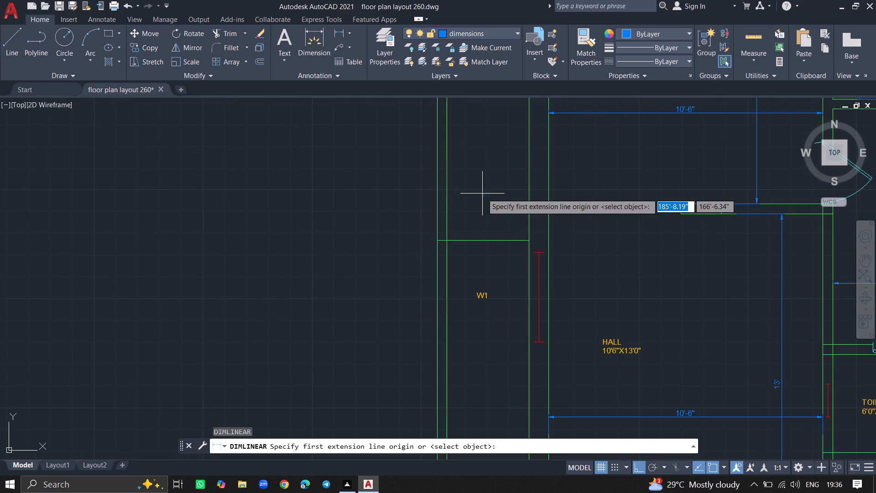
{"action": "left_click", "coordinate": [446, 215]}
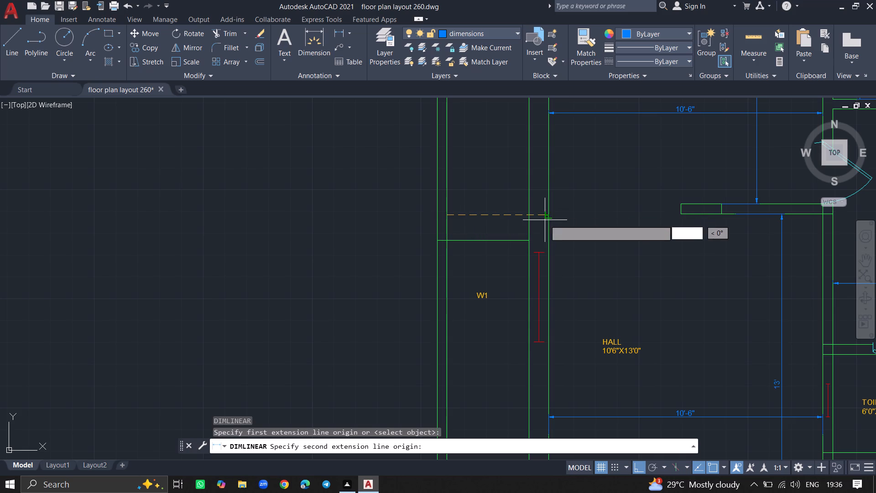
{"action": "left_click", "coordinate": [527, 217]}
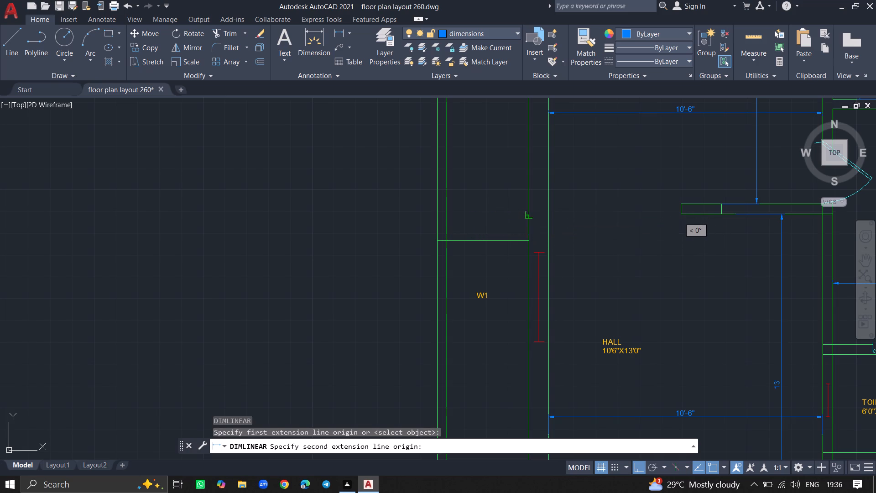
{"action": "left_click", "coordinate": [524, 192]}
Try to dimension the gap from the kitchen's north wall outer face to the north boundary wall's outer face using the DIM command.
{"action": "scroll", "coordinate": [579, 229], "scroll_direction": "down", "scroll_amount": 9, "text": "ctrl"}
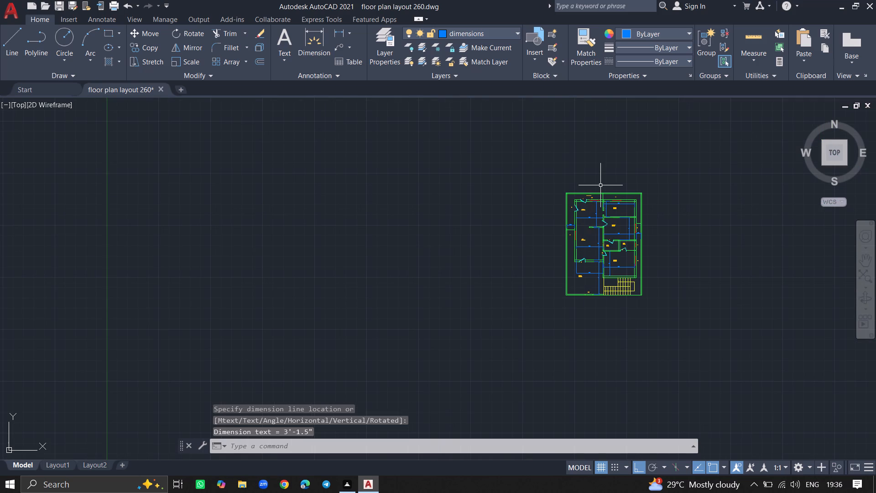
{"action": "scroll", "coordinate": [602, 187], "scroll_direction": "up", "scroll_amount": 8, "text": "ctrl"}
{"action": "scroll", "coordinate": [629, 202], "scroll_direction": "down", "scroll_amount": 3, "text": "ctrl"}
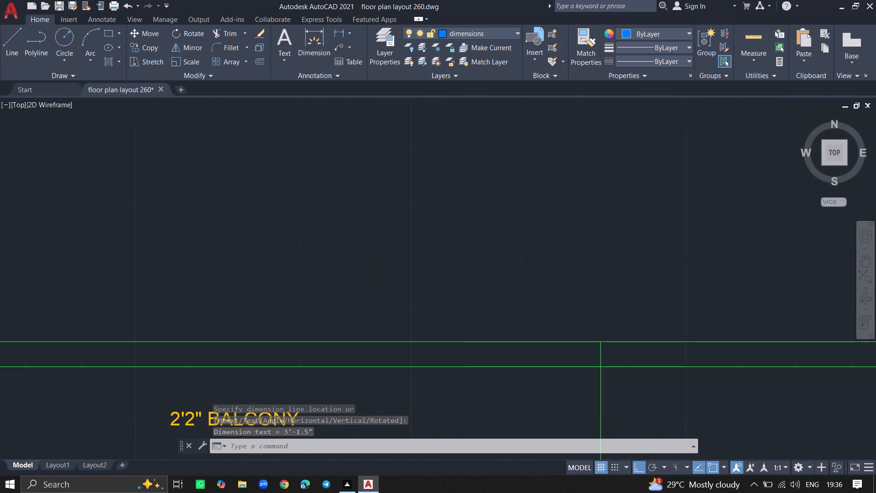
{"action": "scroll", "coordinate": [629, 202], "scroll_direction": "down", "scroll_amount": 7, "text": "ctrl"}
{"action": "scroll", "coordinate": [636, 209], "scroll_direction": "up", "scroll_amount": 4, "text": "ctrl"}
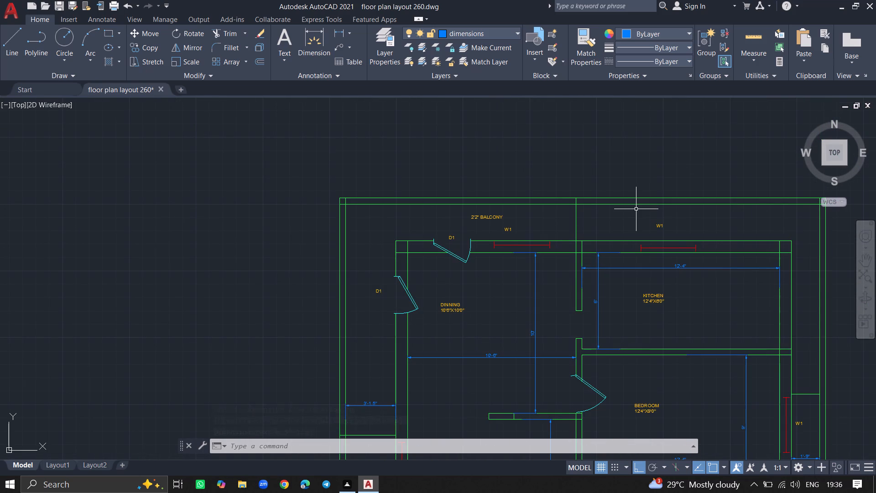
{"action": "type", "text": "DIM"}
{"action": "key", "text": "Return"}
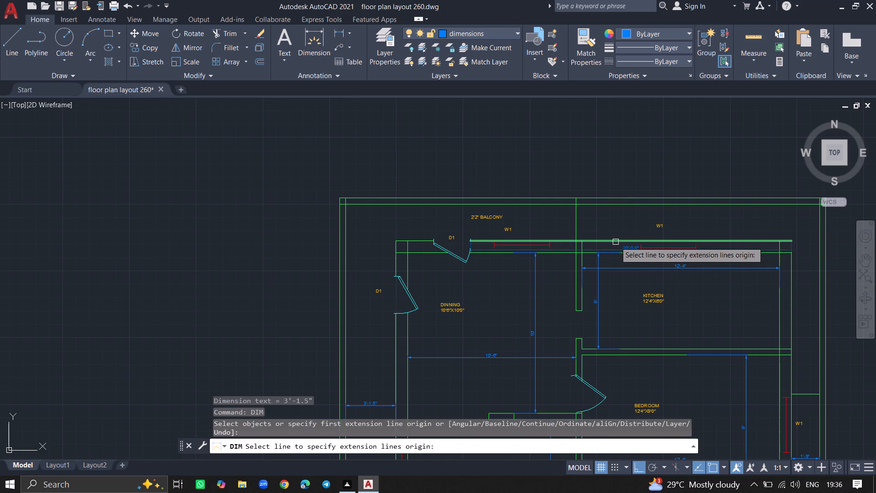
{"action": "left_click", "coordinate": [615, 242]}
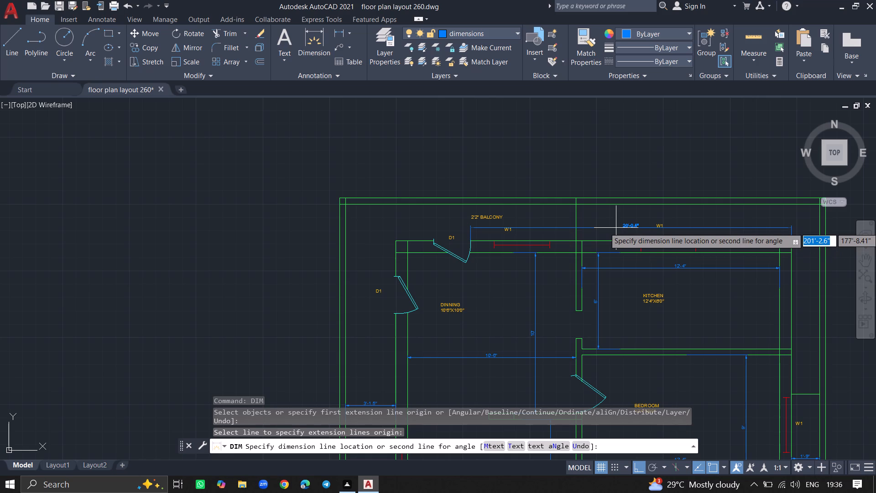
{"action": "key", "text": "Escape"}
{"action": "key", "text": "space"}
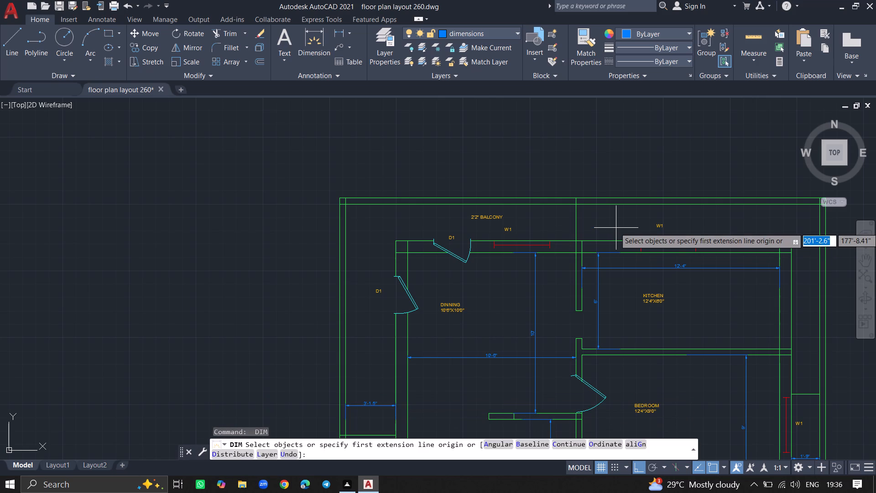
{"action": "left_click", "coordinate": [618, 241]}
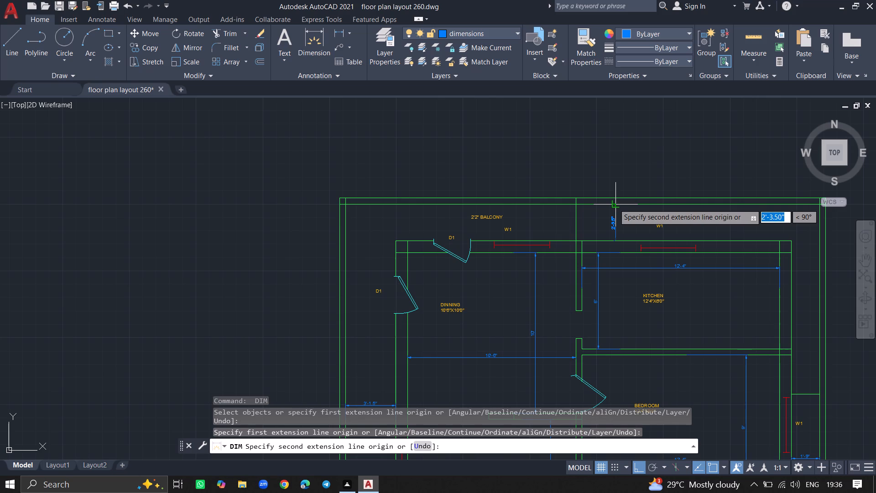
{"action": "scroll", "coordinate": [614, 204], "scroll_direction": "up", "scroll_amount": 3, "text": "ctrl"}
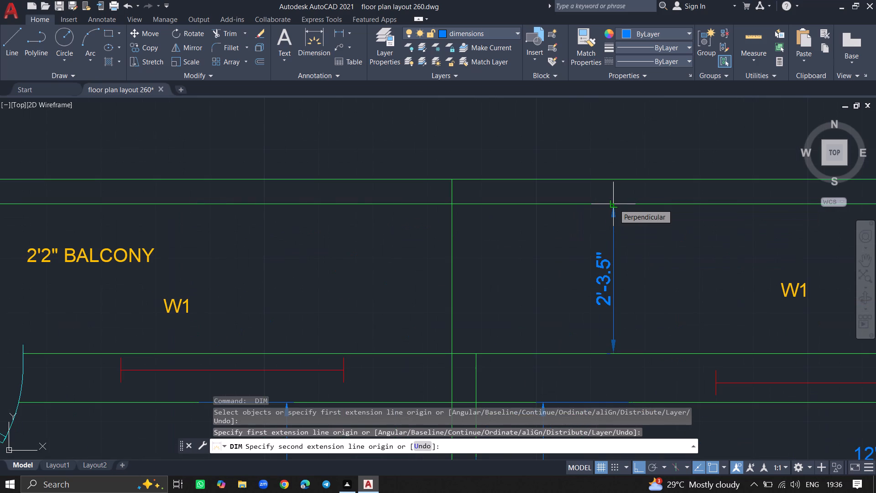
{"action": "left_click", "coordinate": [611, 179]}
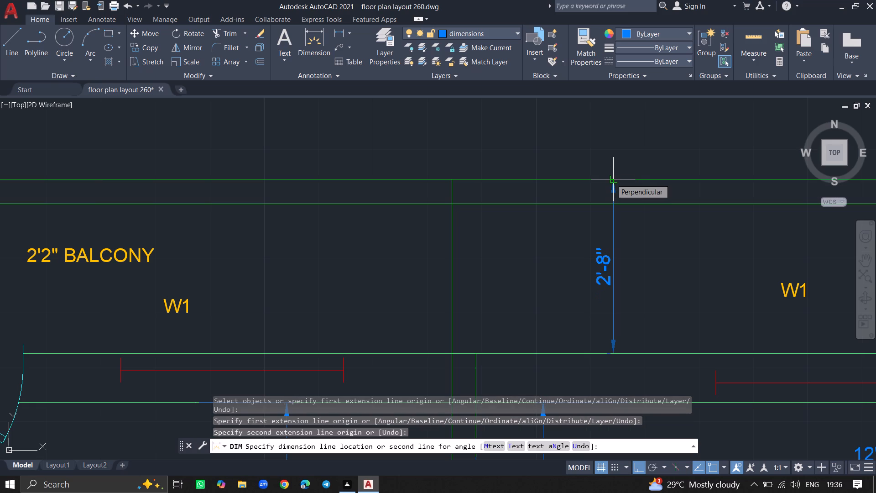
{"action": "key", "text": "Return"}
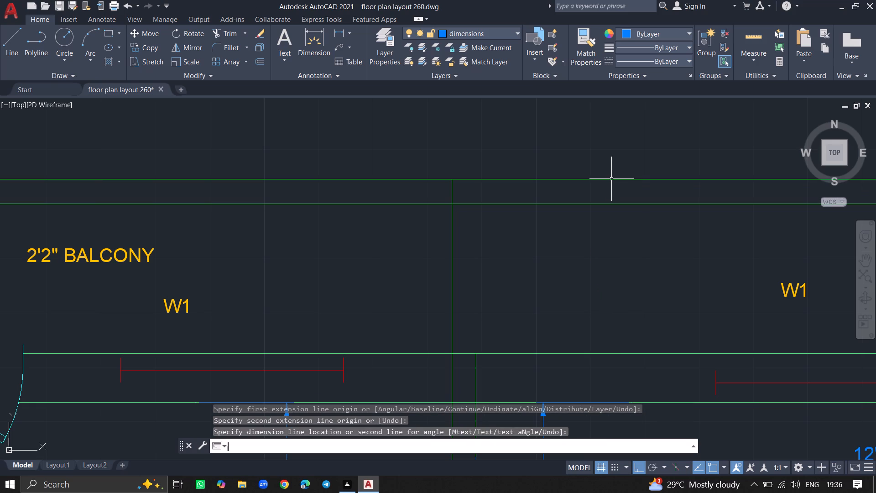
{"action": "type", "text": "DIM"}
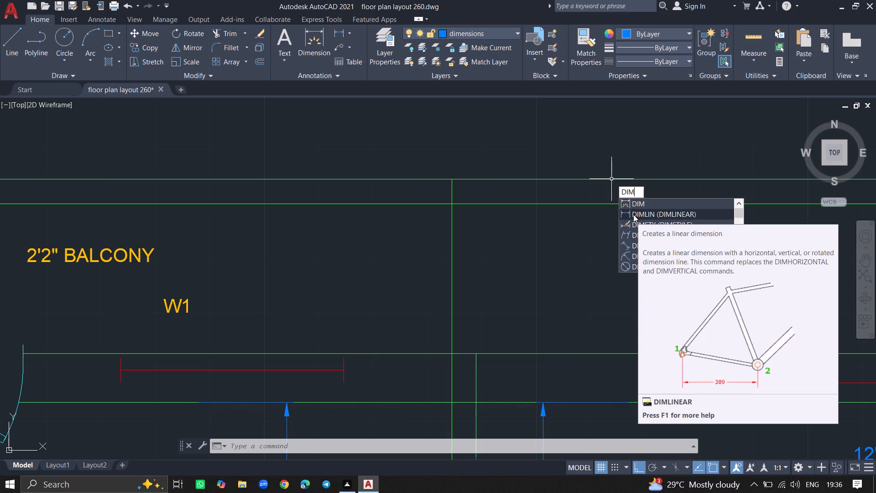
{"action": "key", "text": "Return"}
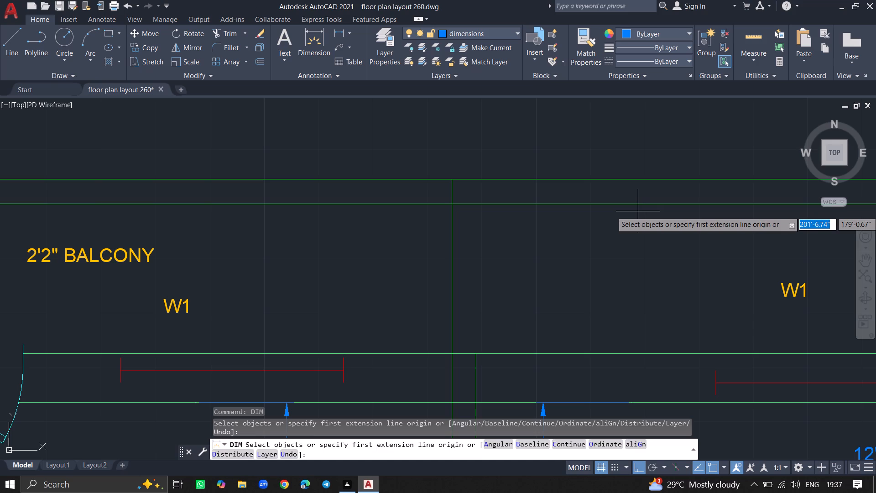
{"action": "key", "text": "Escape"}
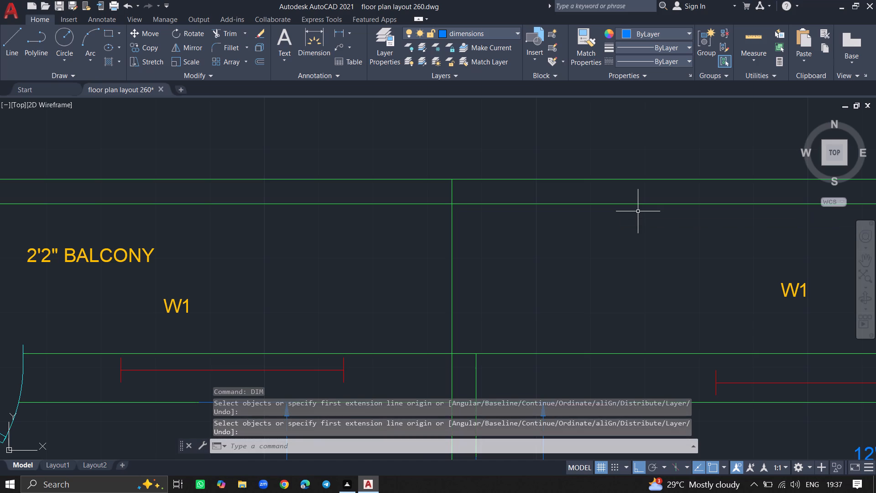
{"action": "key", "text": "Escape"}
Save the drawing.
{"action": "key", "text": "ctrl+s"}
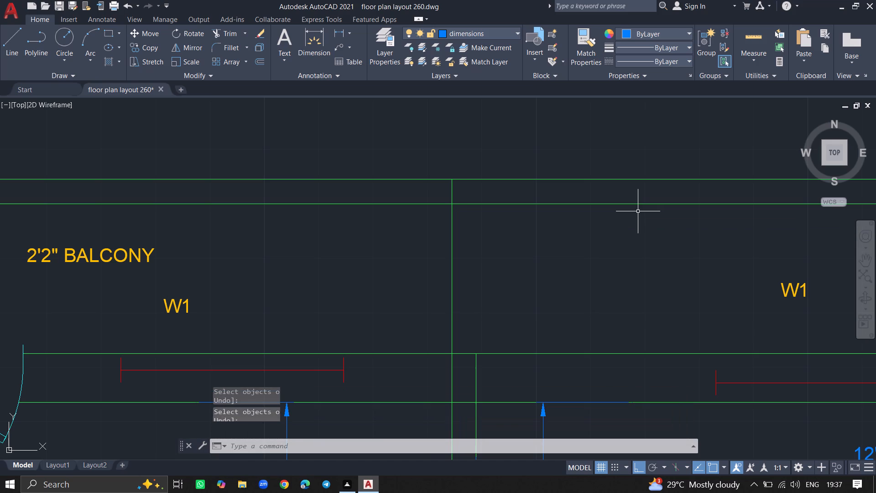
{"action": "key", "text": "ctrl+s"}
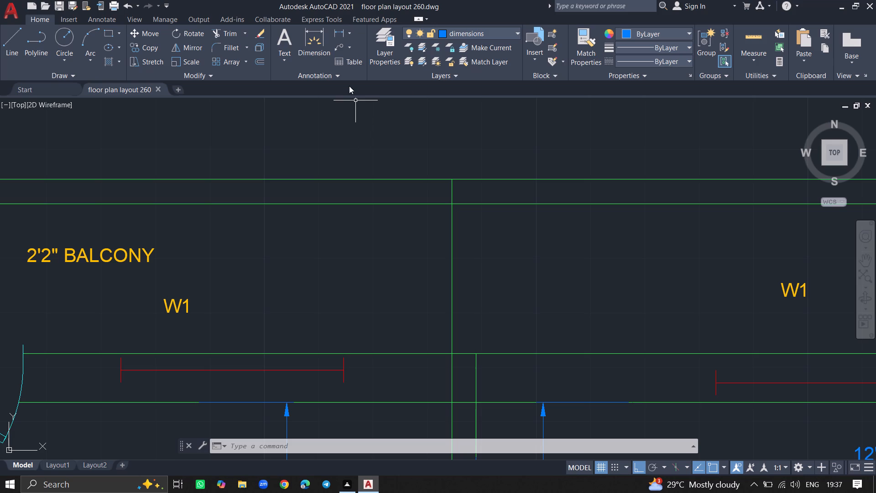
Add a vertical linear dimension from the north boundary wall's outer face to the kitchen's north wall outer face, switching the grid off.
{"action": "double_click", "coordinate": [350, 30]}
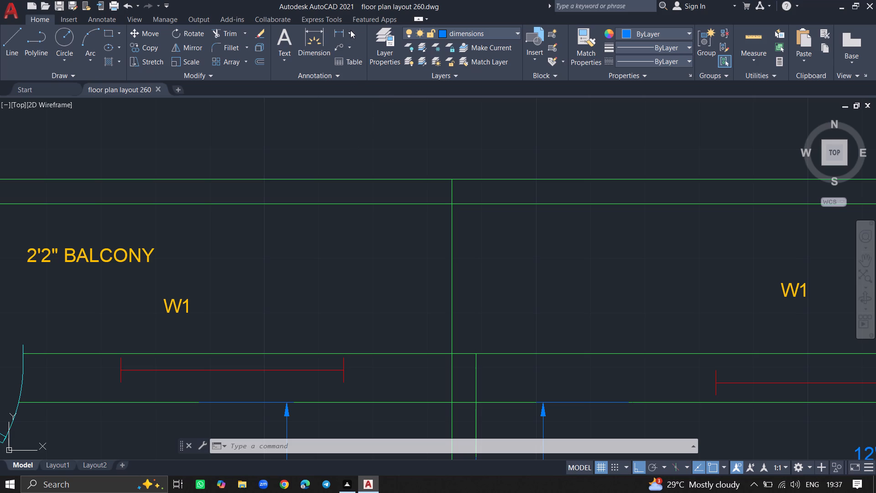
{"action": "triple_click", "coordinate": [342, 31]}
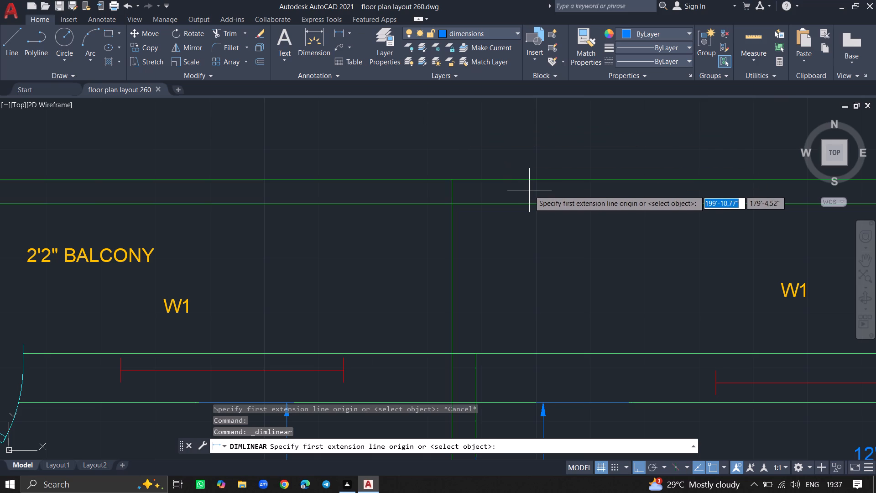
{"action": "left_click_drag", "start_coordinate": [525, 179], "coordinate": [528, 271]}
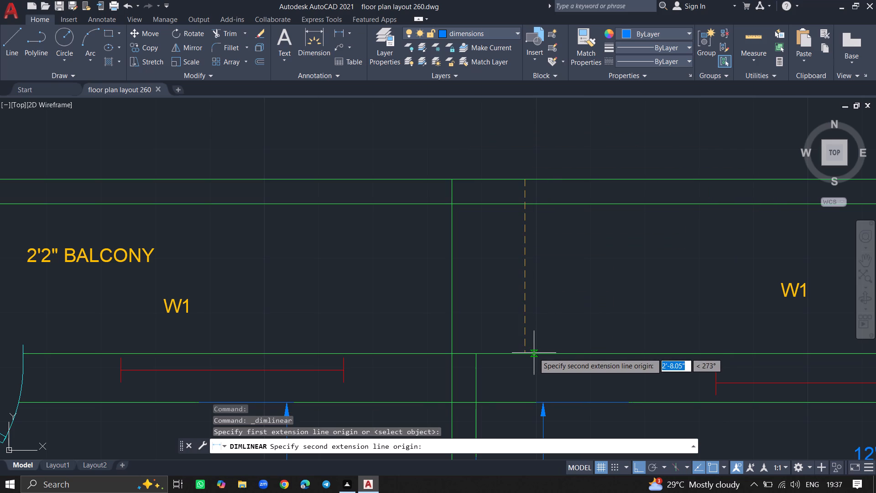
{"action": "key", "text": "F7"}
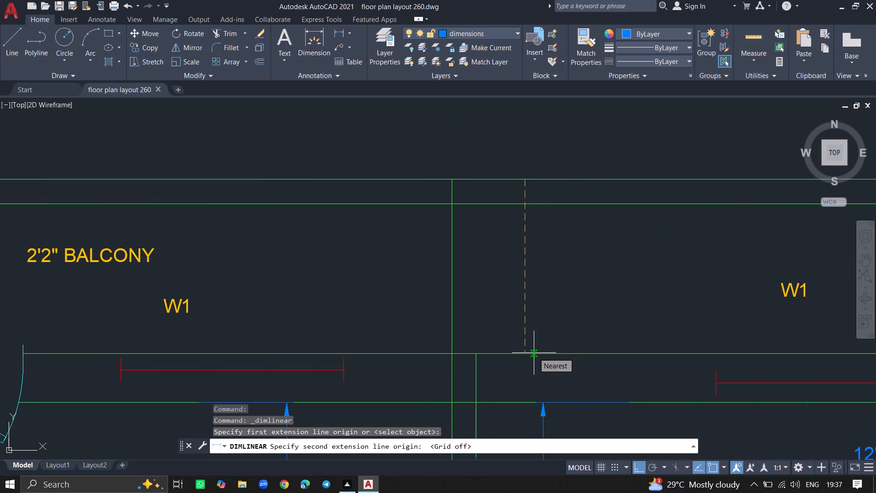
{"action": "left_click", "coordinate": [525, 352]}
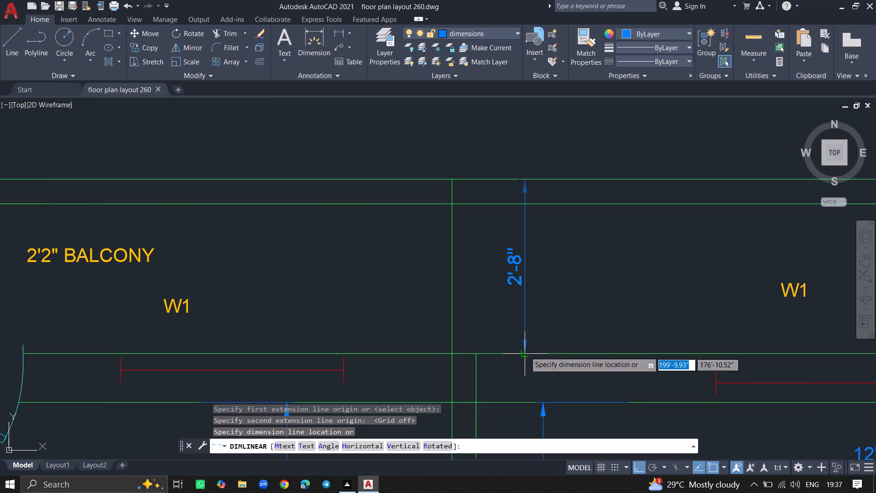
{"action": "left_click", "coordinate": [550, 346]}
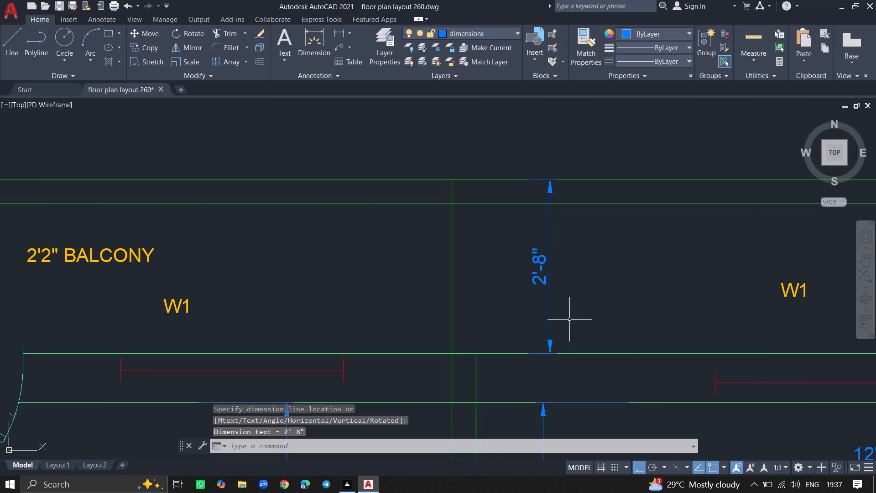
Delete the 3'-1.5" gap dimension between the west boundary wall and the hall's west wall.
{"action": "scroll", "coordinate": [569, 320], "scroll_direction": "down", "scroll_amount": 7, "text": "ctrl"}
{"action": "scroll", "coordinate": [523, 381], "scroll_direction": "up", "scroll_amount": 3, "text": "ctrl"}
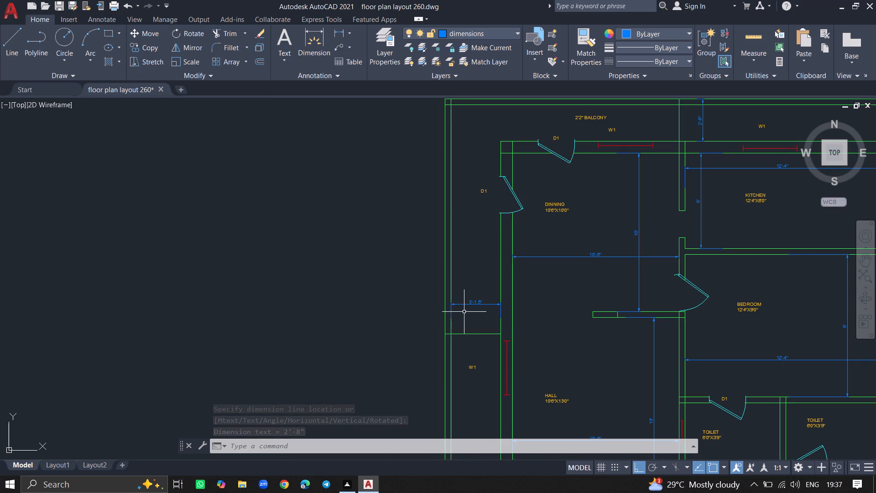
{"action": "scroll", "coordinate": [464, 312], "scroll_direction": "up", "scroll_amount": 2, "text": "ctrl"}
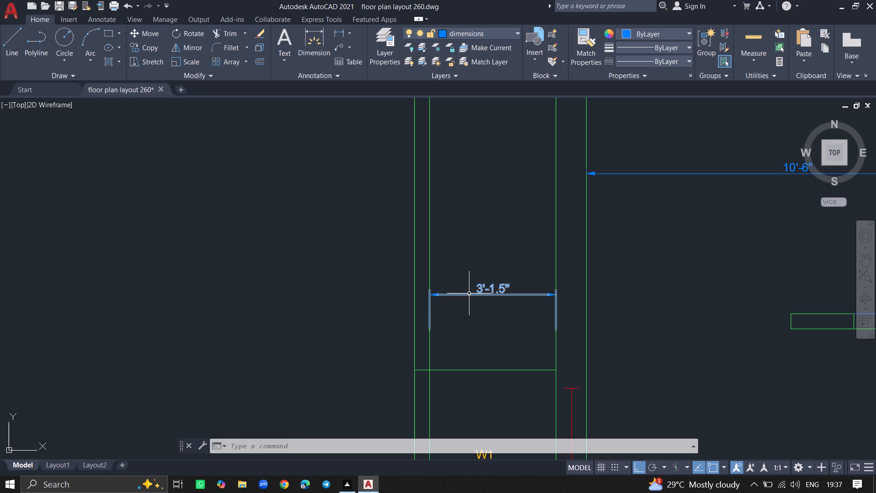
{"action": "left_click", "coordinate": [469, 295]}
{"action": "key", "text": "Delete"}
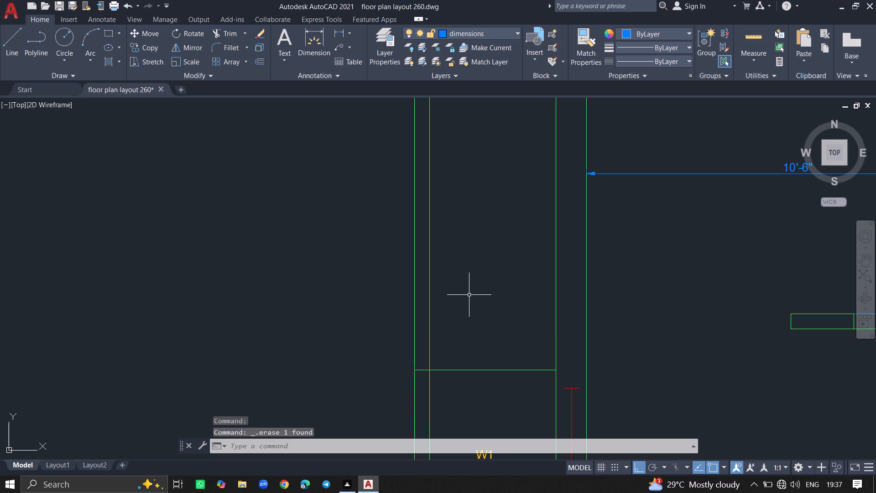
Add a horizontal linear dimension from the hall's west wall outer face to the west boundary wall's outer face, north of the cross line above W1.
{"action": "type", "text": "DIM"}
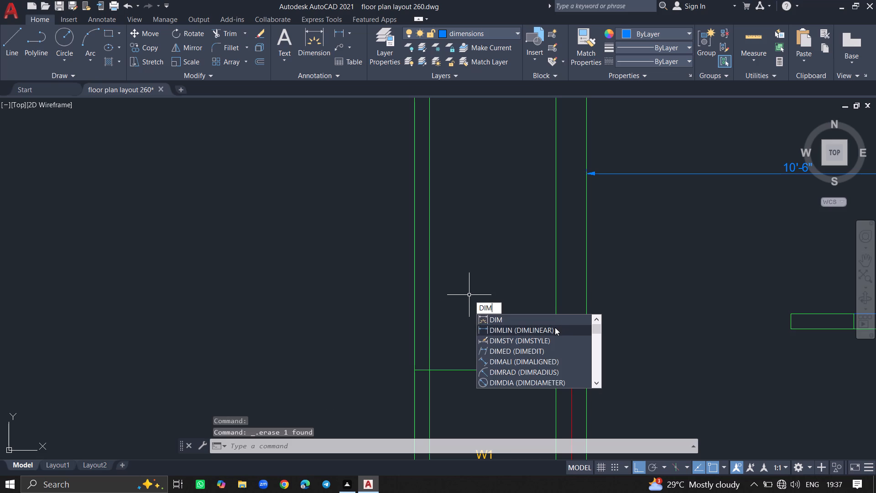
{"action": "left_click", "coordinate": [555, 327]}
{"action": "left_click_drag", "start_coordinate": [556, 319], "coordinate": [442, 323]}
{"action": "left_click", "coordinate": [414, 319]}
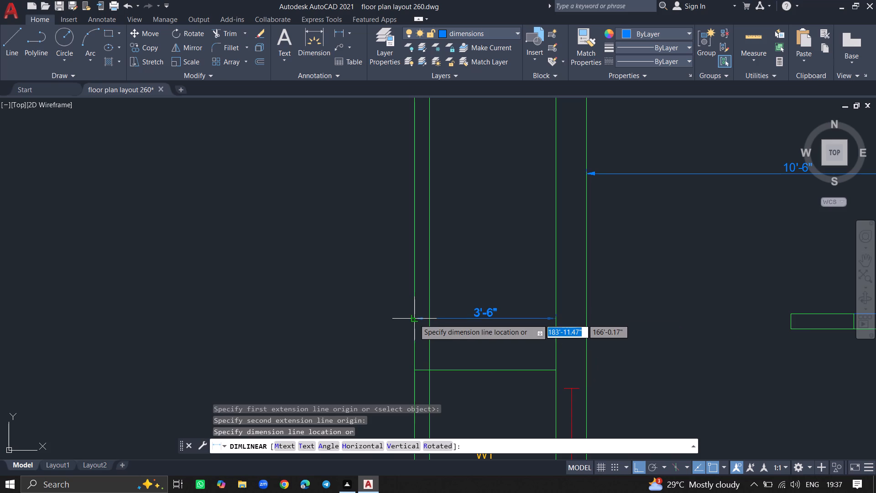
{"action": "left_click", "coordinate": [414, 275]}
{"action": "key", "text": "Return"}
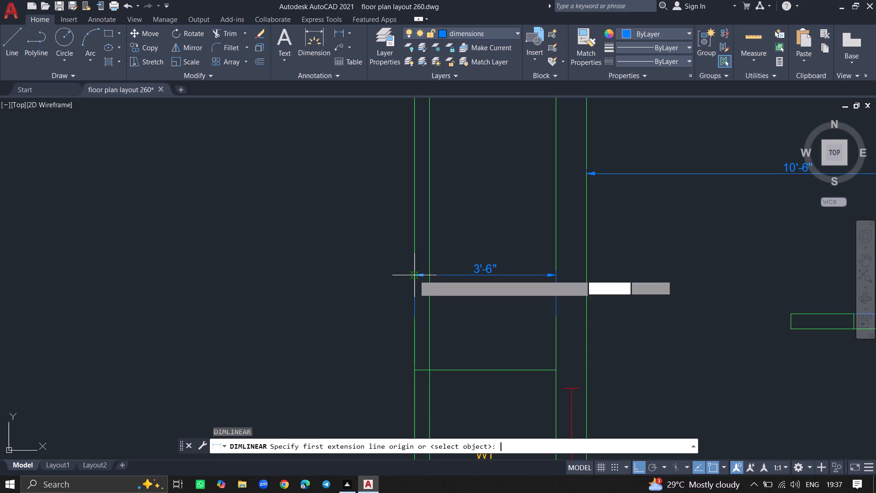
{"action": "key", "text": "Escape"}
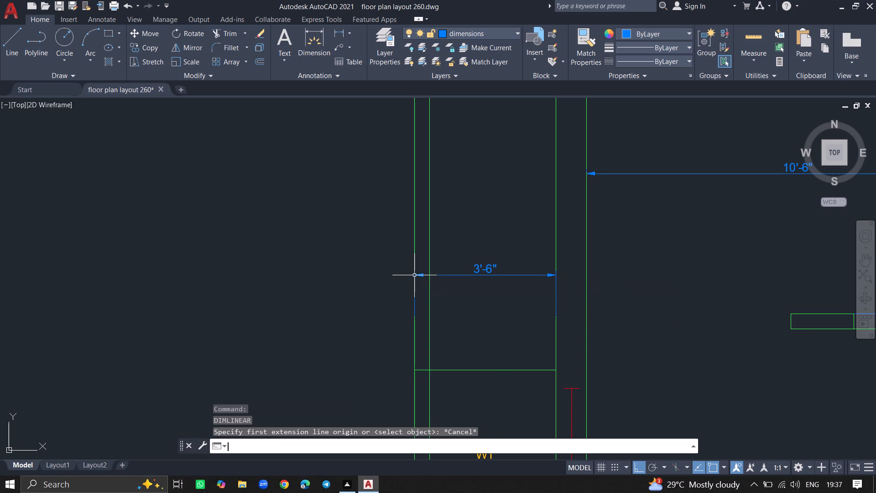
Save the drawing.
{"action": "key", "text": "ctrl+s"}
{"action": "key", "text": "ctrl+s"}
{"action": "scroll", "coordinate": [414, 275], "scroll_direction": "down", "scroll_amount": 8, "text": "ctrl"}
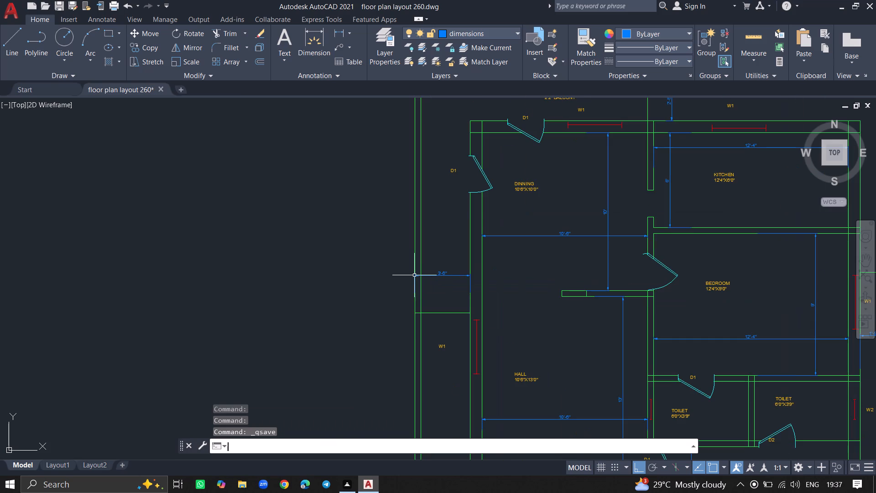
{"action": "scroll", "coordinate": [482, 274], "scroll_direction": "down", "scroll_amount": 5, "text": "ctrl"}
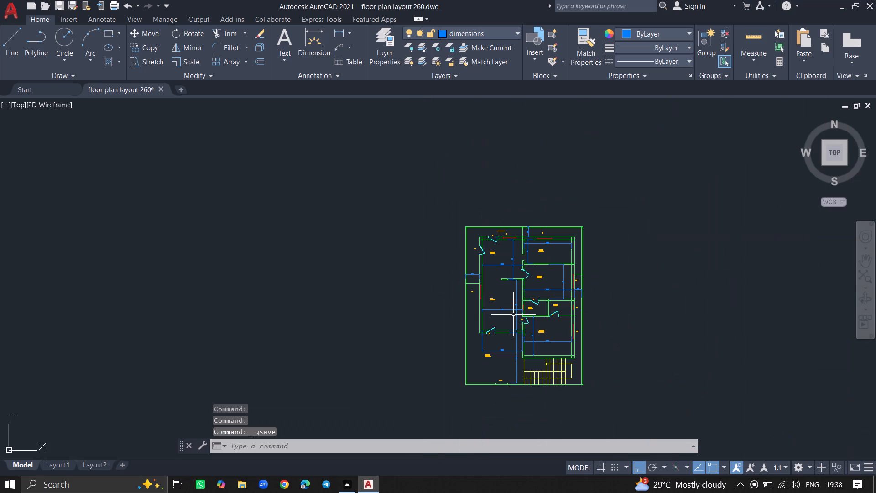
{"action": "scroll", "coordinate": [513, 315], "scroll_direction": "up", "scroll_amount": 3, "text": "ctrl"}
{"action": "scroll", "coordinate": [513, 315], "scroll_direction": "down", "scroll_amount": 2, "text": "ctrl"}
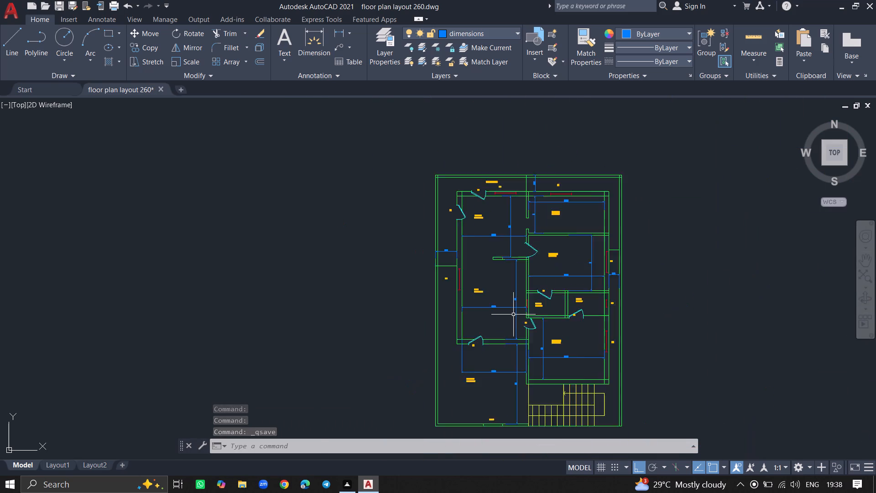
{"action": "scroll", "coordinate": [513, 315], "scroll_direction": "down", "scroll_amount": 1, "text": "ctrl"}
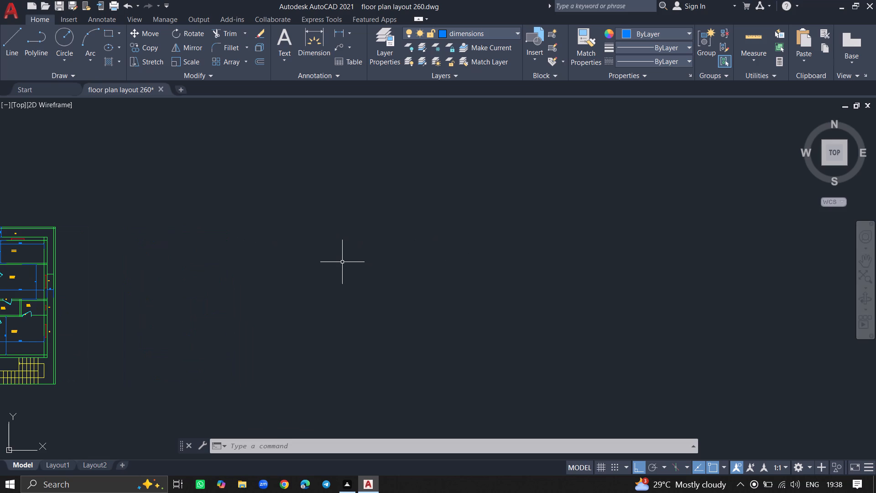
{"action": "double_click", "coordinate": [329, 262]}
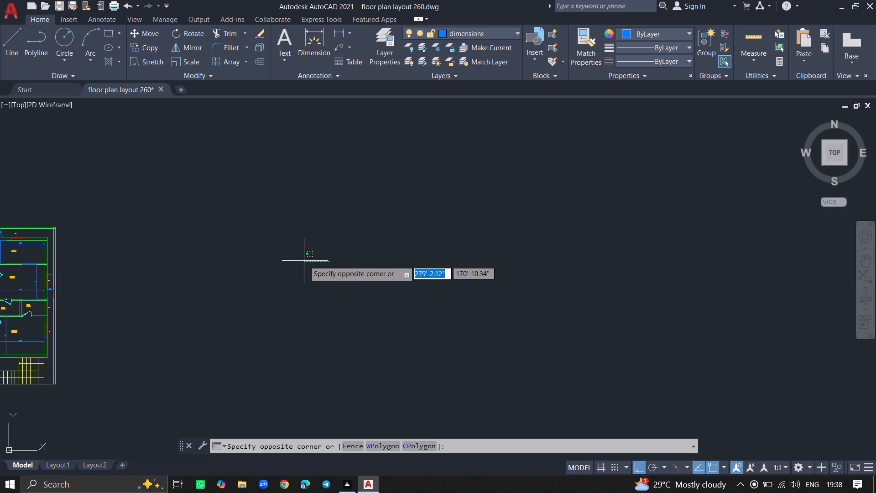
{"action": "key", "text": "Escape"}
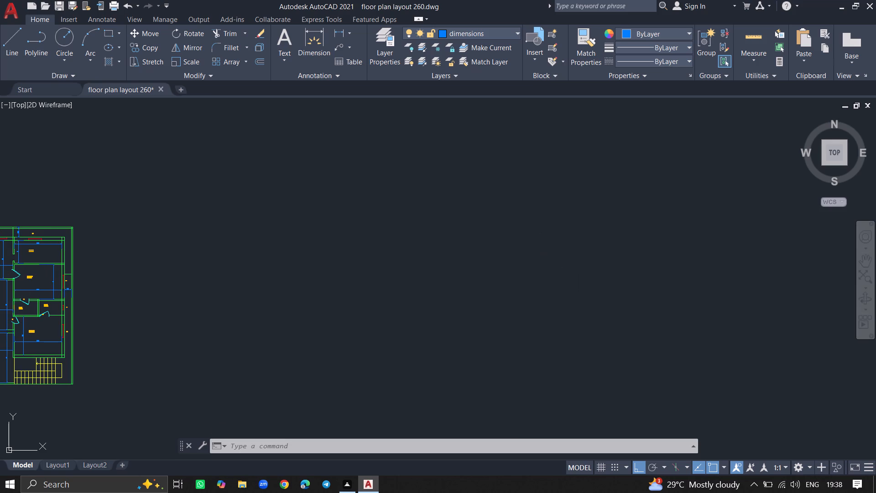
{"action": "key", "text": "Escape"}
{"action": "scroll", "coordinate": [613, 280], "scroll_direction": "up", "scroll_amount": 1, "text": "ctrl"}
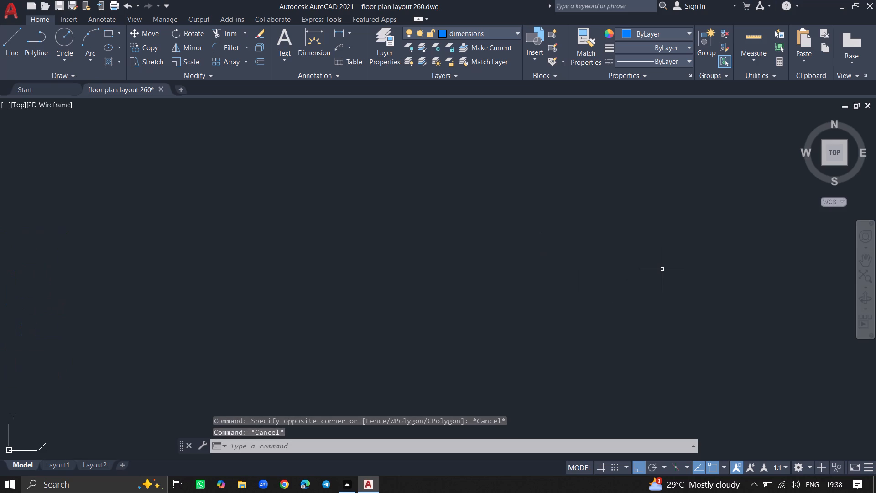
Bring the floor plan back into view with the Zoom command.
{"action": "key", "text": "z"}
{"action": "key", "text": "Return"}
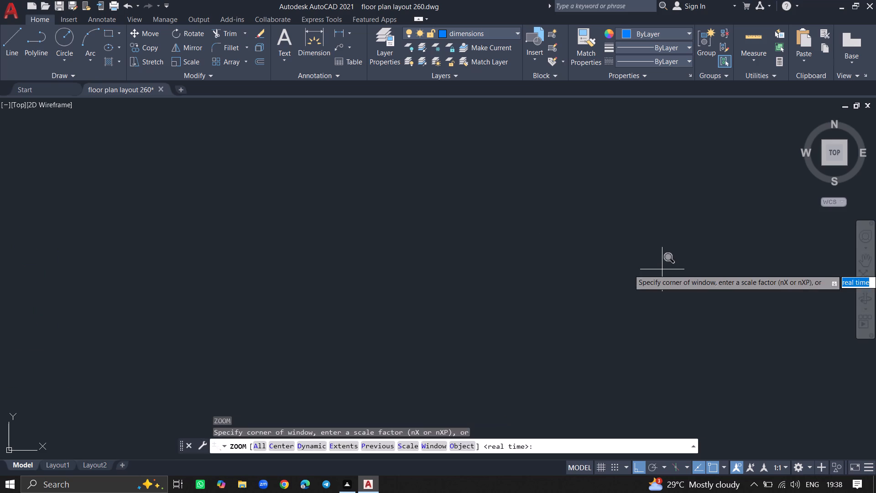
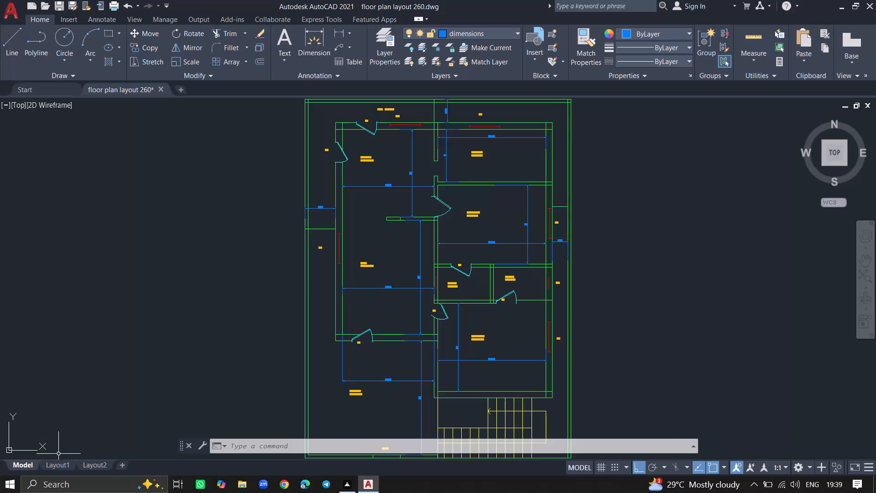
Switch to Layout1 and delete the existing viewport showing the floor plan.
{"action": "left_click", "coordinate": [59, 464]}
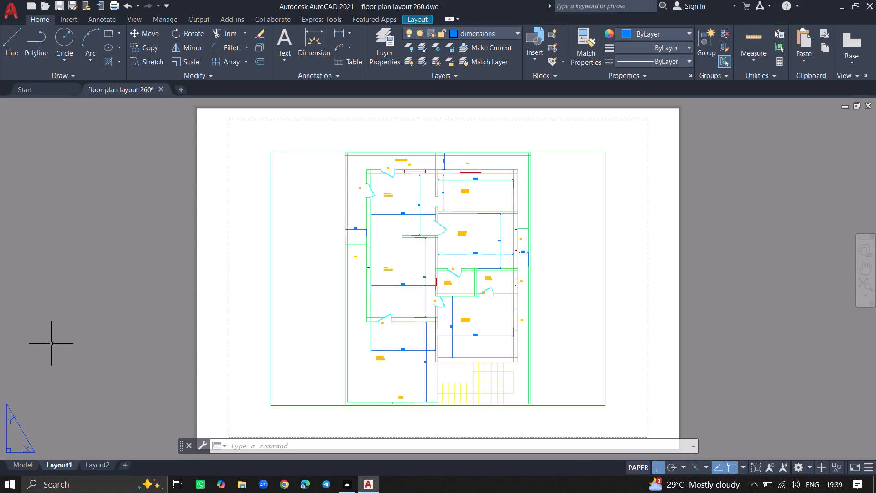
{"action": "left_click", "coordinate": [652, 119]}
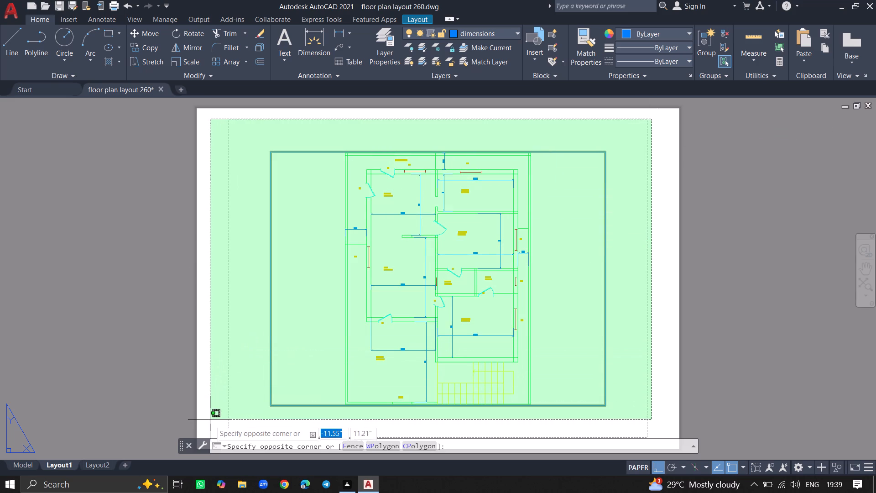
{"action": "left_click", "coordinate": [210, 422]}
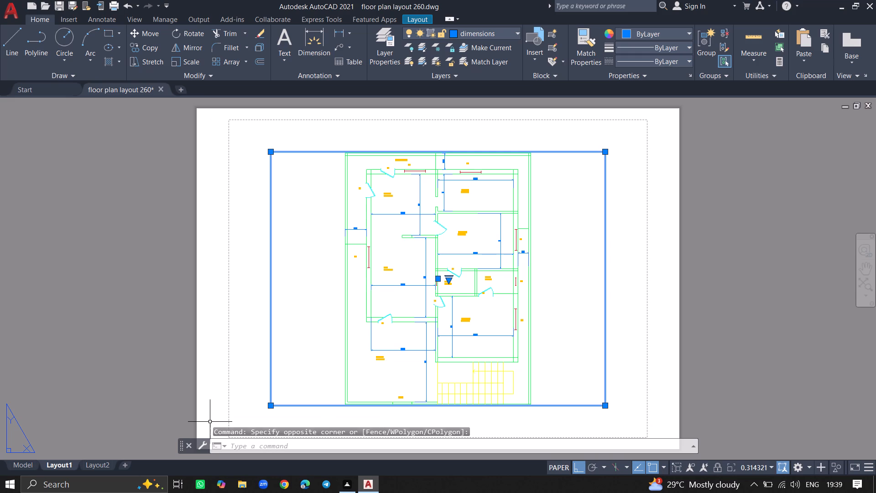
{"action": "key", "text": "Delete"}
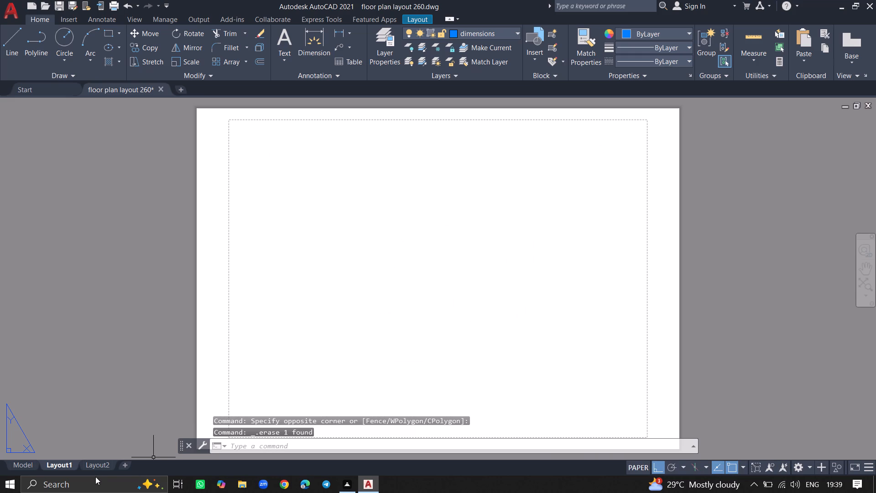
Modify the Layout1 page setup to use the DWG To PDF.pc3 plotter, keeping ISO A4 landscape paper.
{"action": "right_click", "coordinate": [68, 468]}
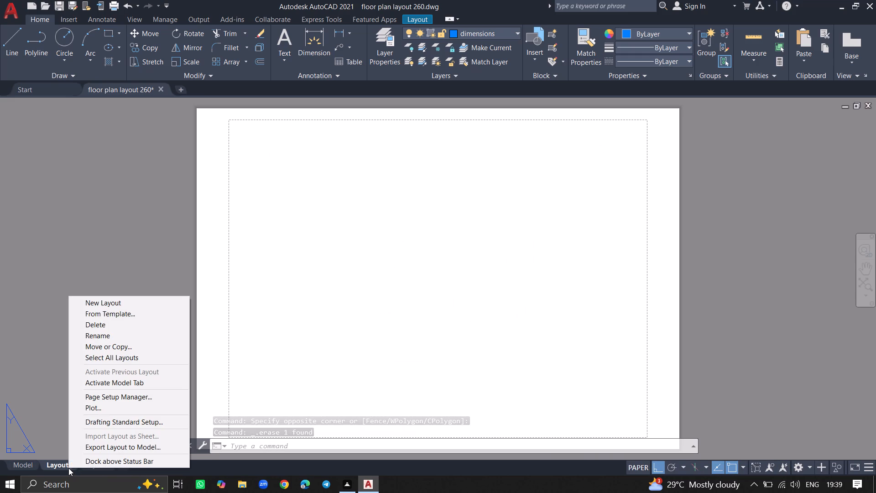
{"action": "left_click", "coordinate": [103, 398]}
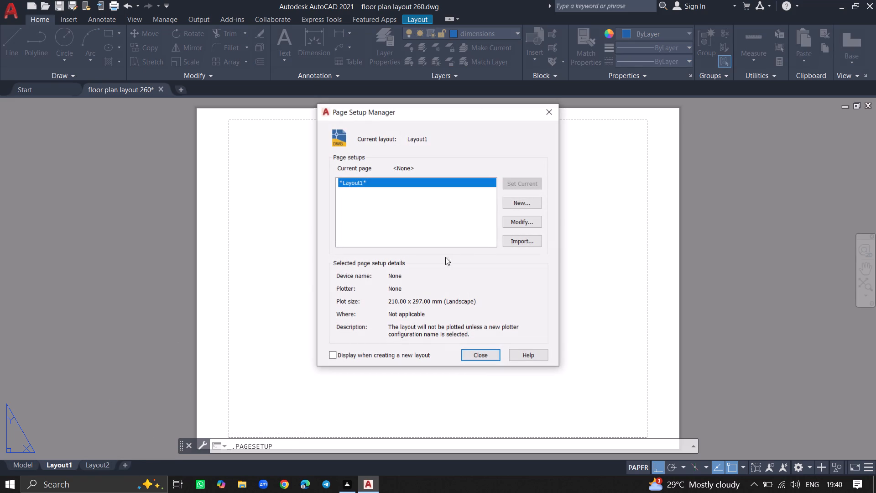
{"action": "left_click", "coordinate": [513, 223]}
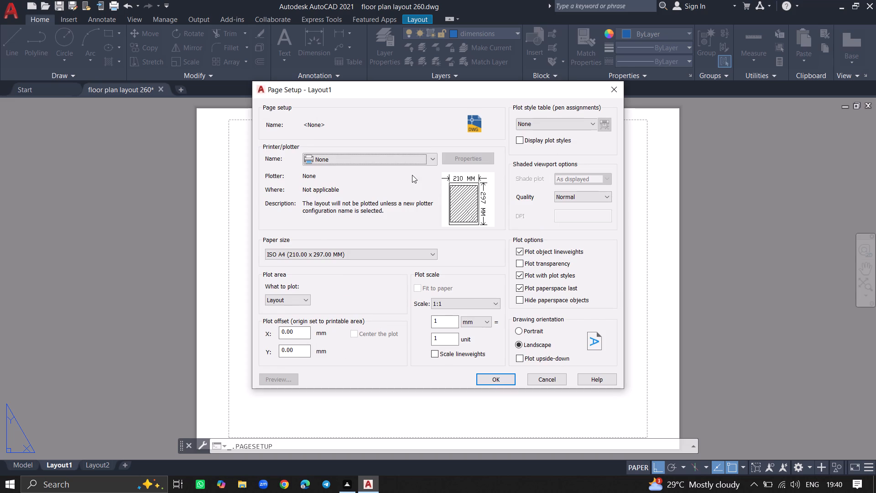
{"action": "left_click", "coordinate": [411, 161]}
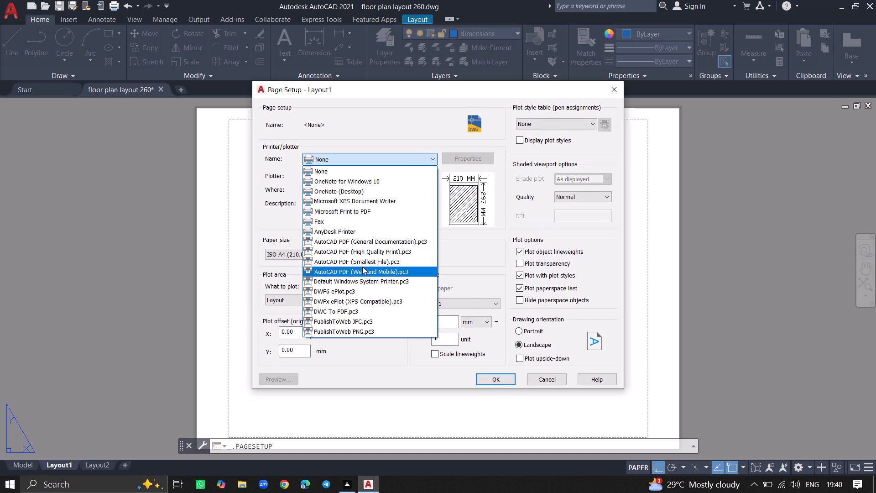
{"action": "left_click", "coordinate": [354, 308]}
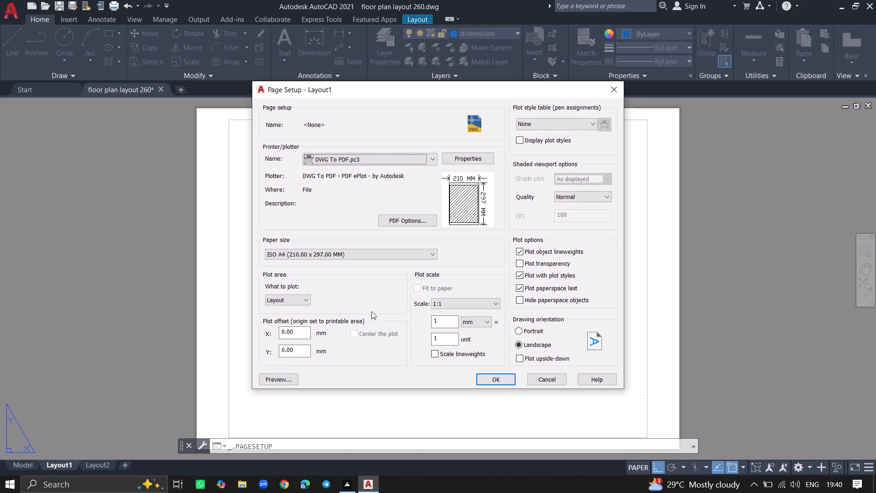
{"action": "left_click", "coordinate": [586, 120]}
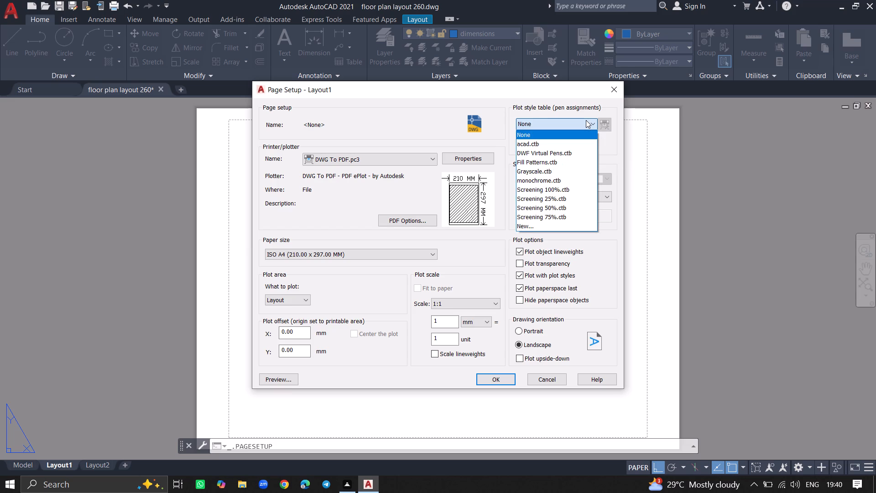
{"action": "left_click", "coordinate": [586, 120]}
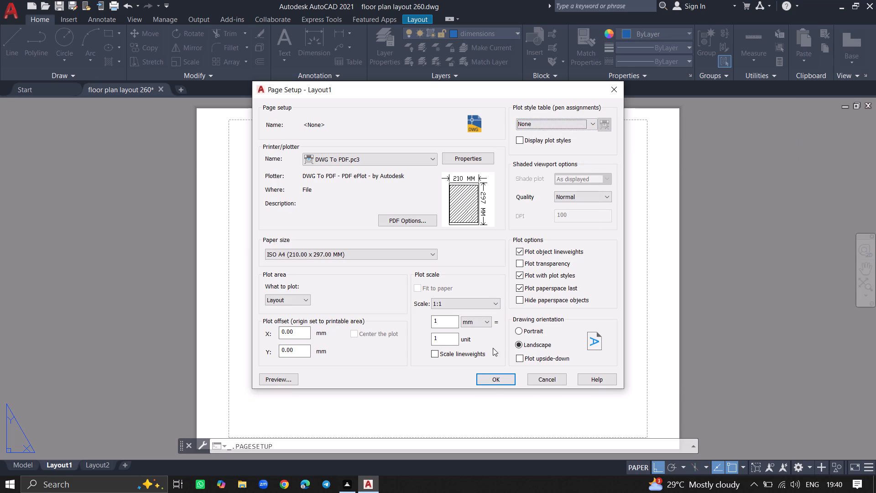
{"action": "left_click", "coordinate": [489, 382]}
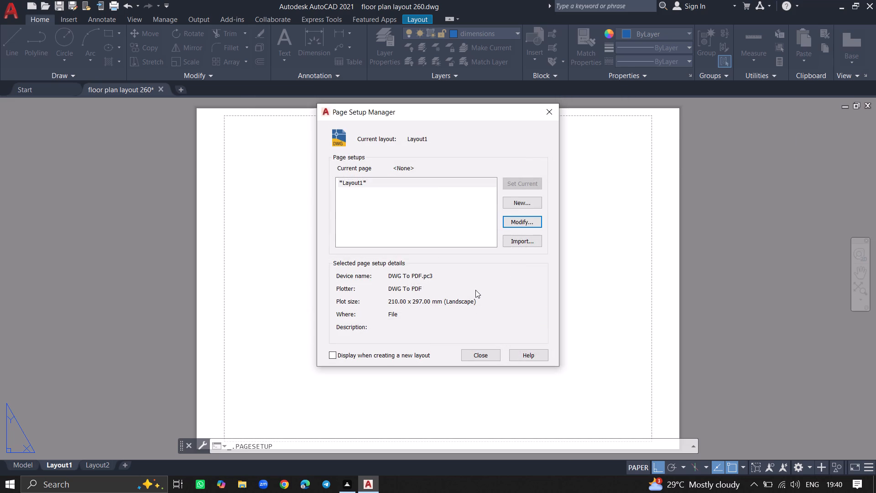
{"action": "left_click", "coordinate": [473, 348]}
{"action": "key", "text": "F8"}
{"action": "left_click", "coordinate": [485, 353]}
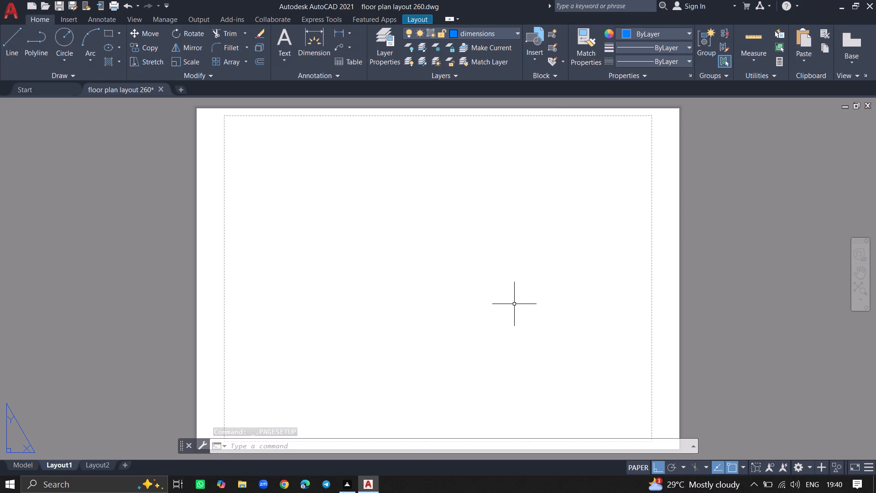
Create a rectangular viewport with MVIEW covering nearly the whole printable area of the Layout1 sheet.
{"action": "type", "text": "MV"}
{"action": "key", "text": "Return"}
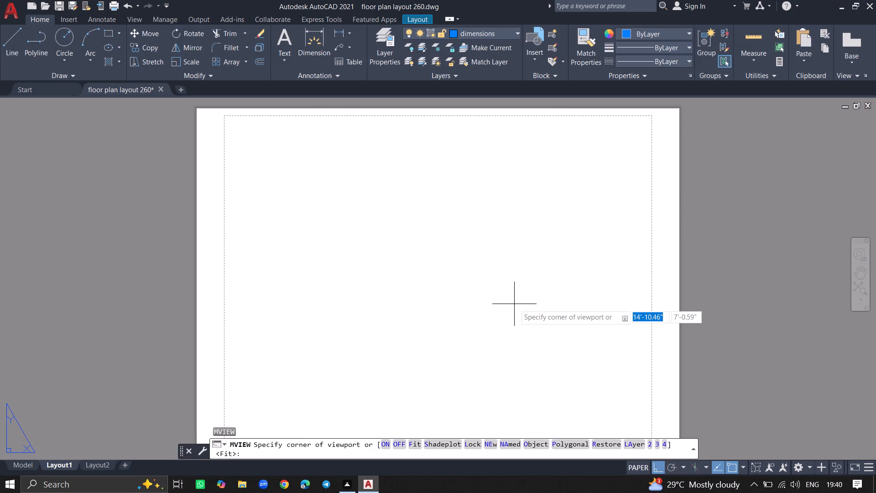
{"action": "left_click", "coordinate": [650, 117]}
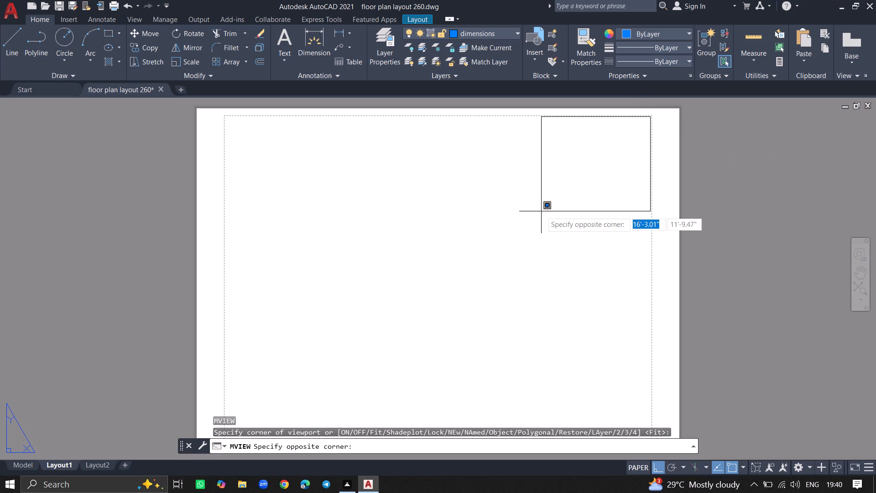
{"action": "left_click", "coordinate": [222, 426]}
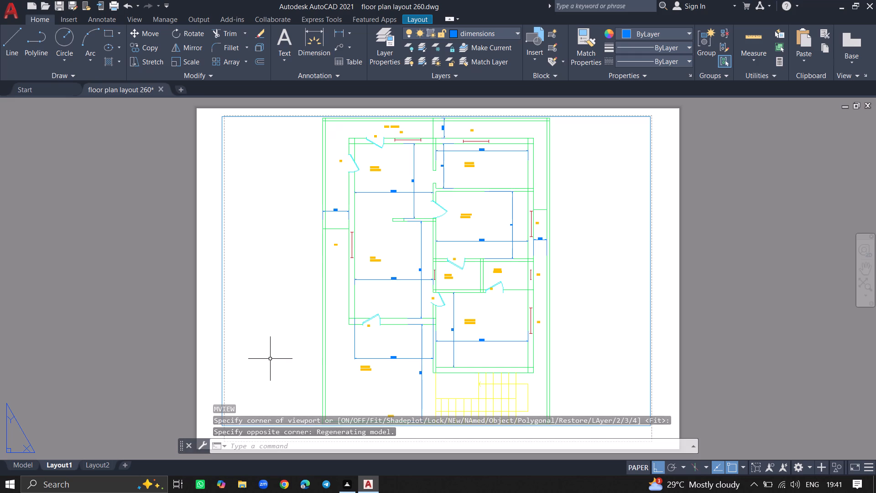
Activate the new Layout1 viewport and adjust its view so the entire floor plan fits inside the frame at a large scale.
{"action": "double_click", "coordinate": [293, 335]}
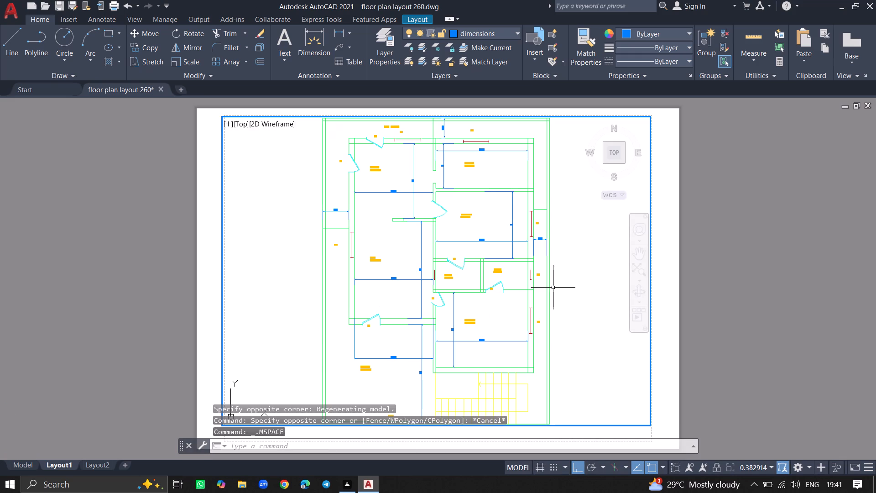
{"action": "left_click", "coordinate": [637, 254]}
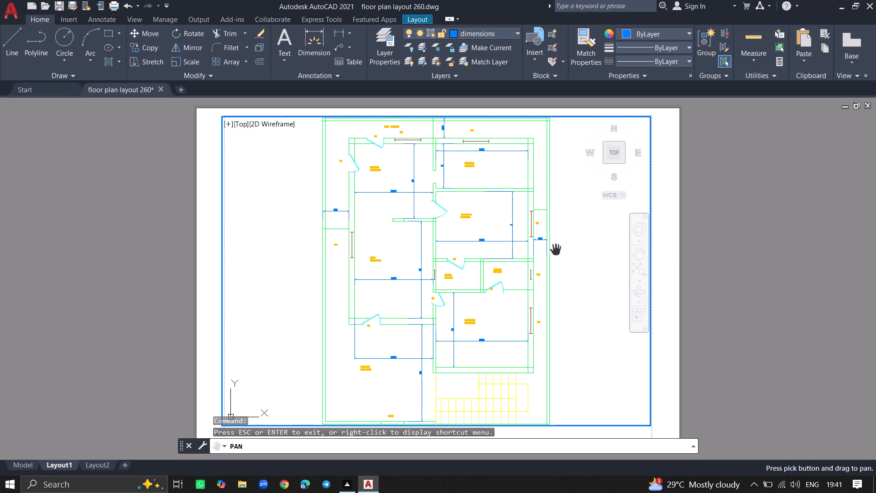
{"action": "scroll", "coordinate": [516, 240], "scroll_direction": "down", "scroll_amount": 4, "text": "ctrl"}
{"action": "scroll", "coordinate": [516, 240], "scroll_direction": "up", "scroll_amount": 4, "text": "ctrl"}
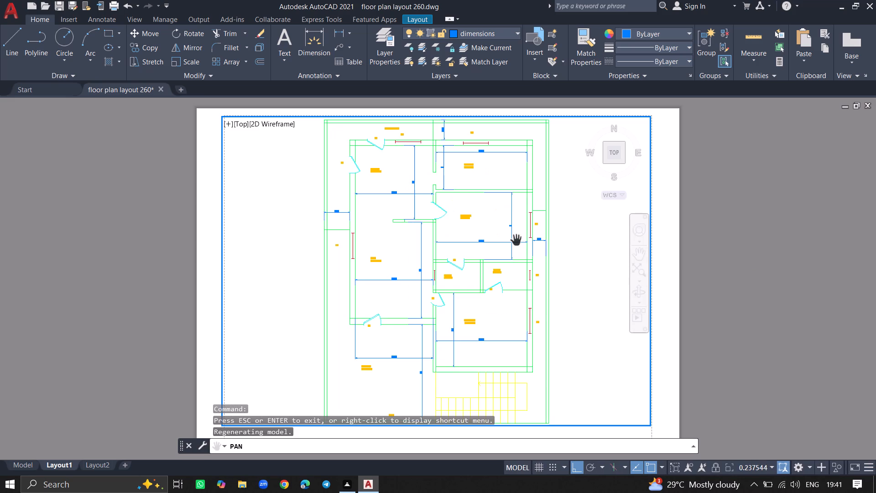
{"action": "scroll", "coordinate": [516, 240], "scroll_direction": "down", "scroll_amount": 2, "text": "ctrl"}
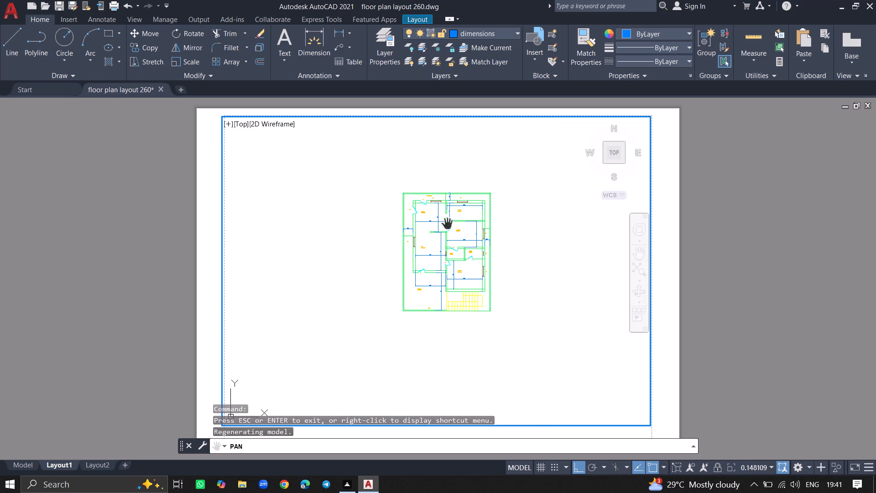
{"action": "scroll", "coordinate": [443, 229], "scroll_direction": "up", "scroll_amount": 1, "text": "ctrl"}
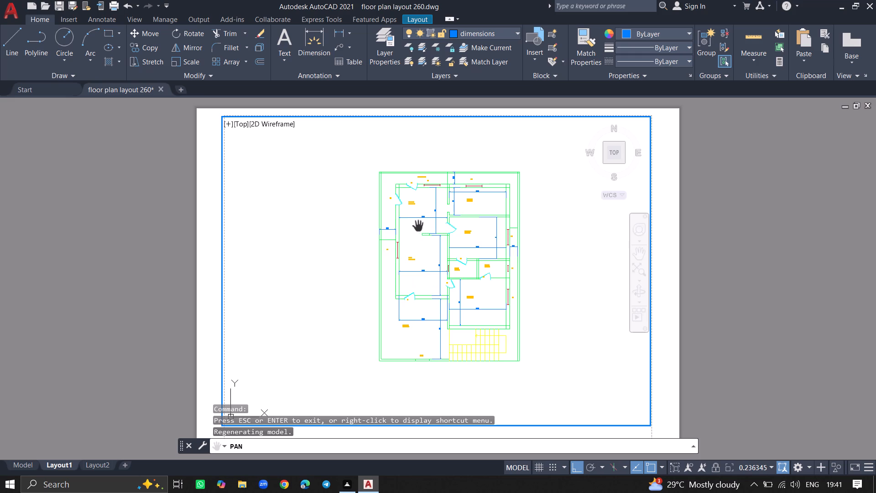
{"action": "scroll", "coordinate": [418, 227], "scroll_direction": "up", "scroll_amount": 3, "text": "ctrl"}
{"action": "scroll", "coordinate": [418, 227], "scroll_direction": "down", "scroll_amount": 4, "text": "ctrl"}
{"action": "scroll", "coordinate": [418, 227], "scroll_direction": "up", "scroll_amount": 2, "text": "ctrl"}
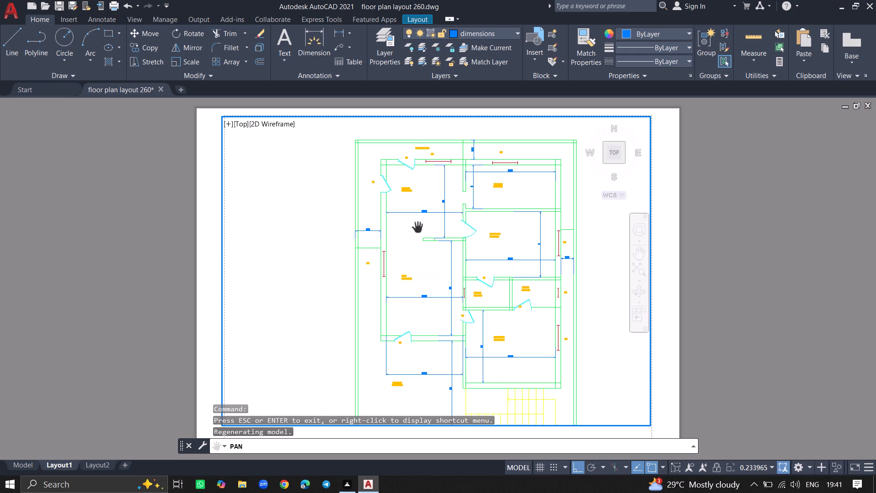
{"action": "scroll", "coordinate": [418, 227], "scroll_direction": "down", "scroll_amount": 1, "text": "ctrl"}
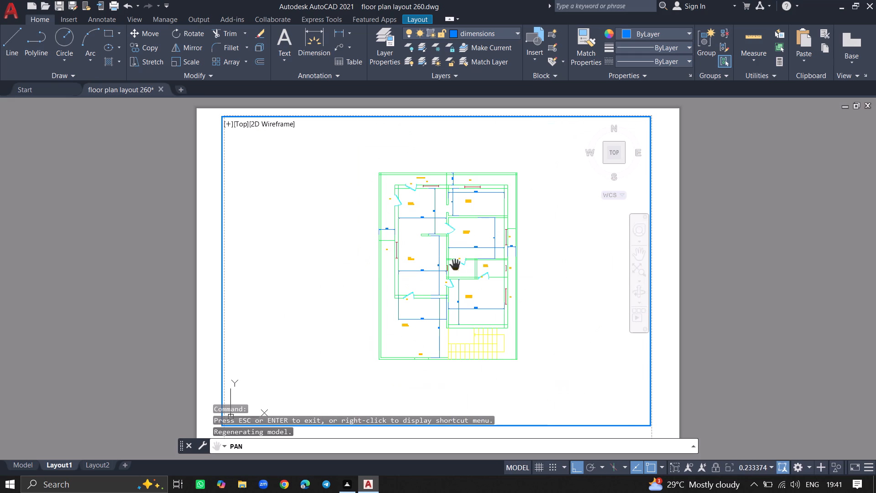
{"action": "scroll", "coordinate": [455, 266], "scroll_direction": "up", "scroll_amount": 1, "text": "ctrl"}
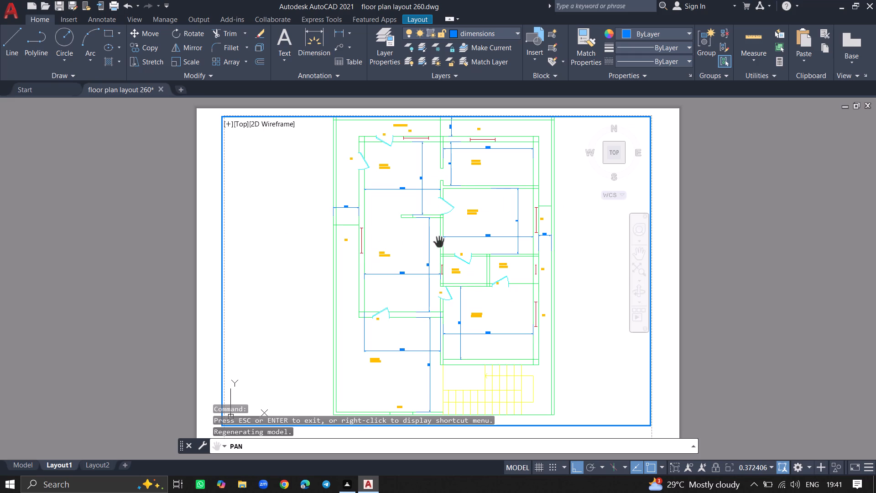
{"action": "scroll", "coordinate": [439, 242], "scroll_direction": "down", "scroll_amount": 2, "text": "ctrl"}
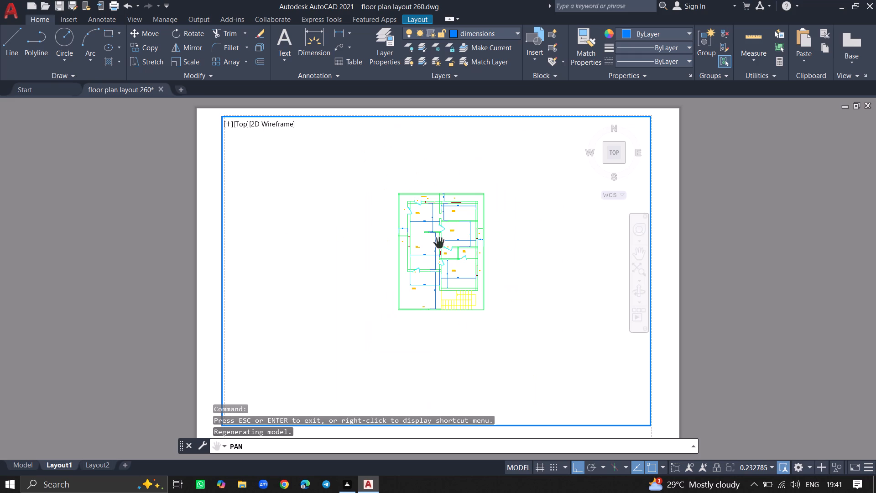
{"action": "scroll", "coordinate": [439, 242], "scroll_direction": "up", "scroll_amount": 2, "text": "ctrl"}
{"action": "scroll", "coordinate": [439, 242], "scroll_direction": "down", "scroll_amount": 1, "text": "ctrl"}
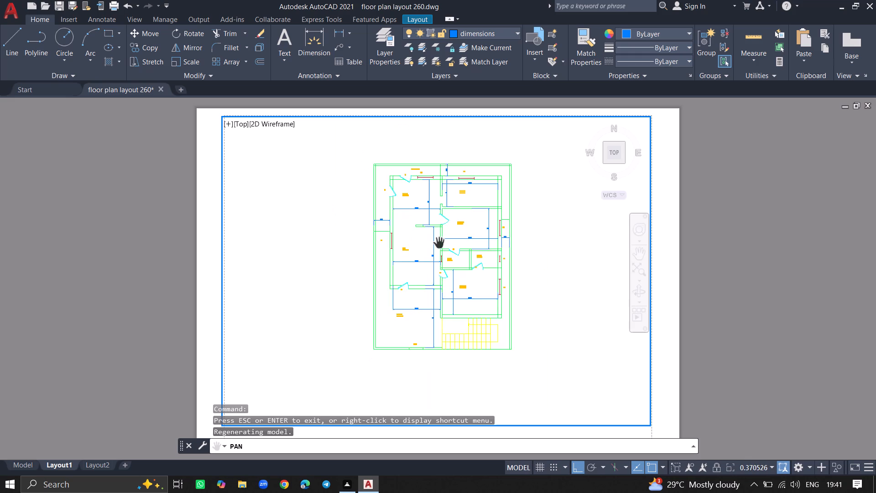
{"action": "scroll", "coordinate": [439, 242], "scroll_direction": "down", "scroll_amount": 1, "text": "ctrl"}
{"action": "scroll", "coordinate": [439, 242], "scroll_direction": "up", "scroll_amount": 1, "text": "ctrl"}
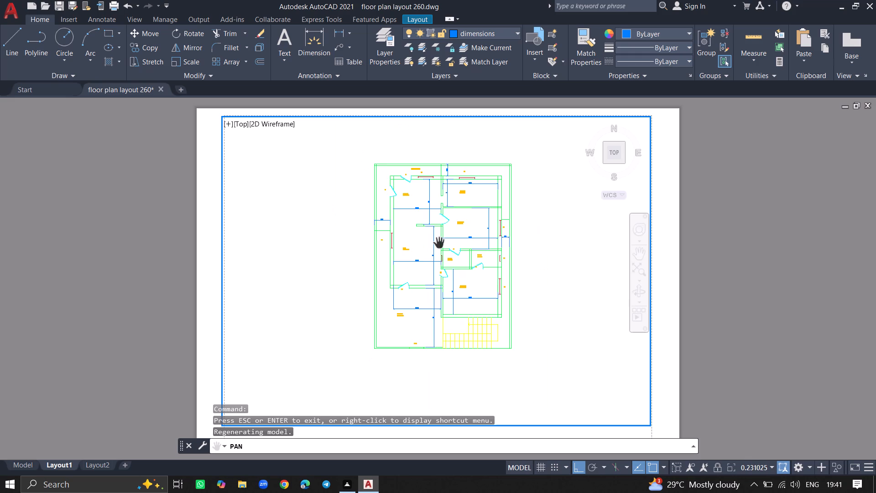
{"action": "scroll", "coordinate": [439, 242], "scroll_direction": "up", "scroll_amount": 1, "text": "ctrl"}
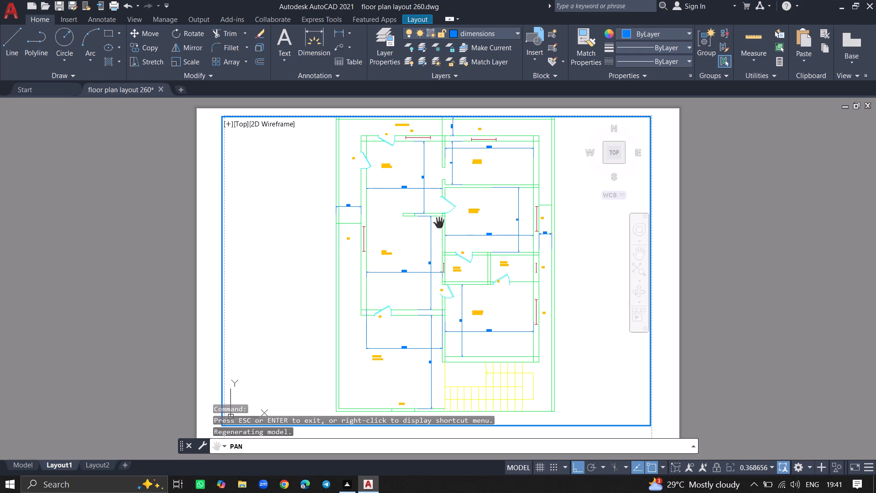
{"action": "scroll", "coordinate": [438, 194], "scroll_direction": "up", "scroll_amount": 1}
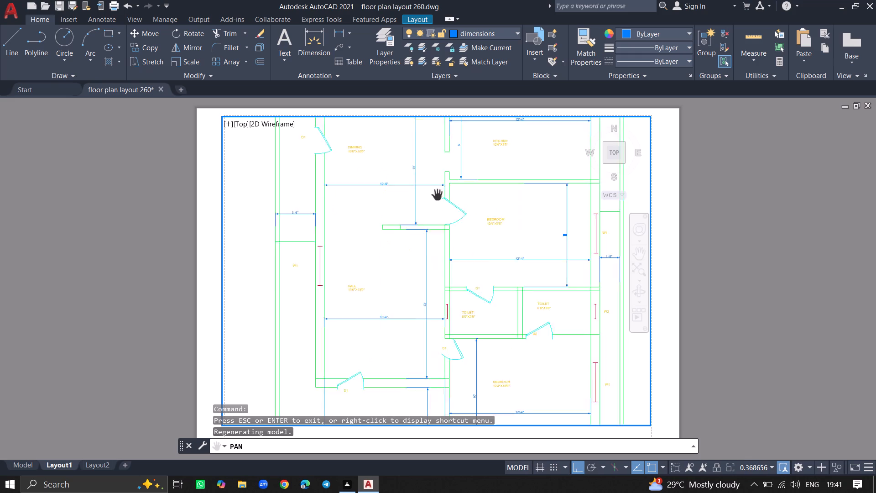
{"action": "scroll", "coordinate": [438, 194], "scroll_direction": "up", "scroll_amount": 1}
{"action": "scroll", "coordinate": [438, 194], "scroll_direction": "down", "scroll_amount": 6, "text": "ctrl"}
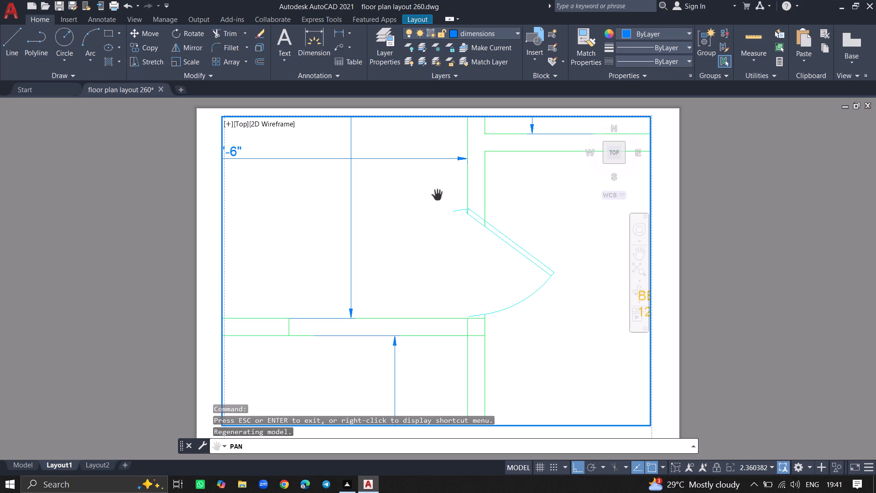
{"action": "scroll", "coordinate": [438, 194], "scroll_direction": "down", "scroll_amount": 6, "text": "ctrl"}
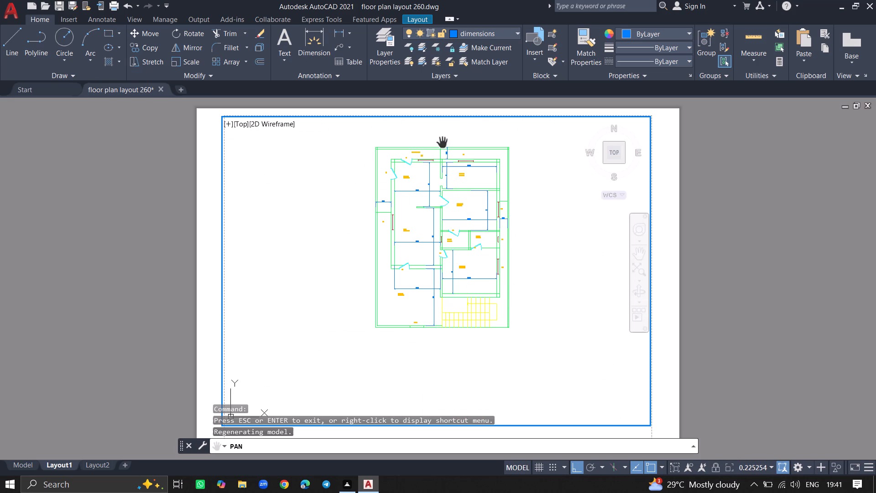
{"action": "scroll", "coordinate": [443, 143], "scroll_direction": "up", "scroll_amount": 1, "text": "ctrl"}
{"action": "scroll", "coordinate": [443, 143], "scroll_direction": "down", "scroll_amount": 2, "text": "ctrl"}
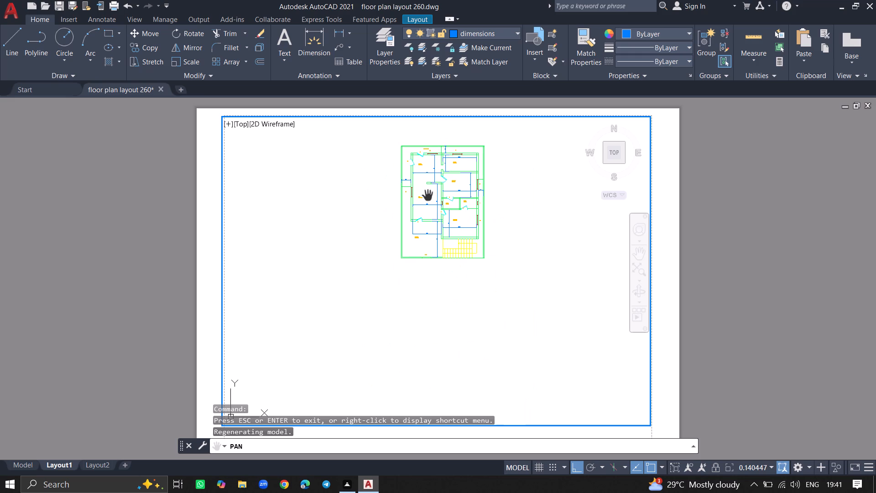
{"action": "scroll", "coordinate": [427, 198], "scroll_direction": "up", "scroll_amount": 3, "text": "ctrl"}
{"action": "scroll", "coordinate": [427, 198], "scroll_direction": "down", "scroll_amount": 4, "text": "ctrl"}
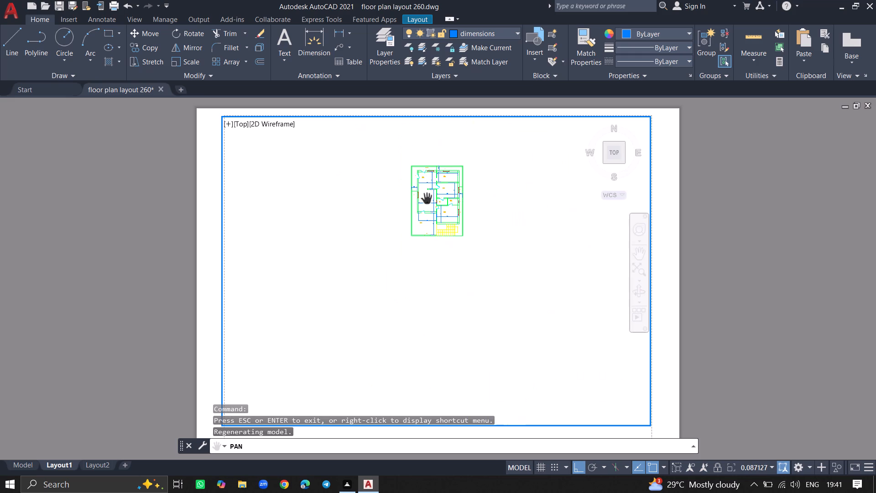
{"action": "scroll", "coordinate": [438, 163], "scroll_direction": "up", "scroll_amount": 1, "text": "ctrl"}
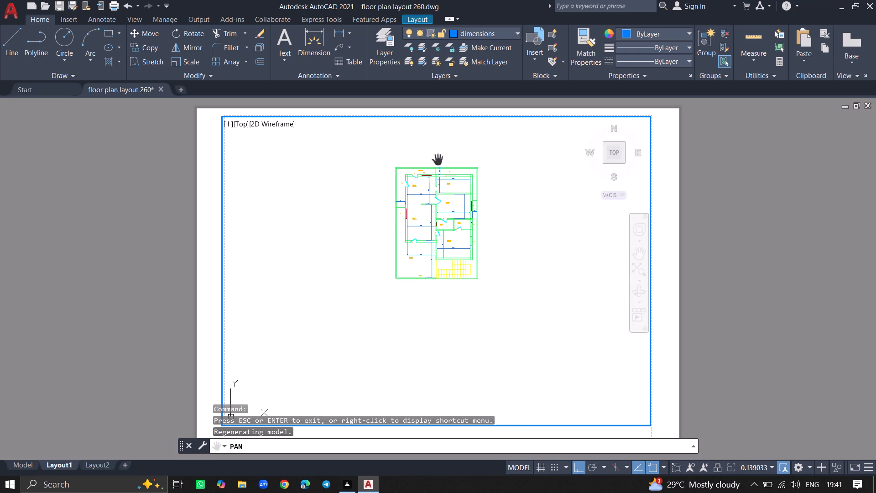
{"action": "scroll", "coordinate": [438, 160], "scroll_direction": "up", "scroll_amount": 4, "text": "ctrl"}
{"action": "scroll", "coordinate": [438, 160], "scroll_direction": "down", "scroll_amount": 3, "text": "ctrl"}
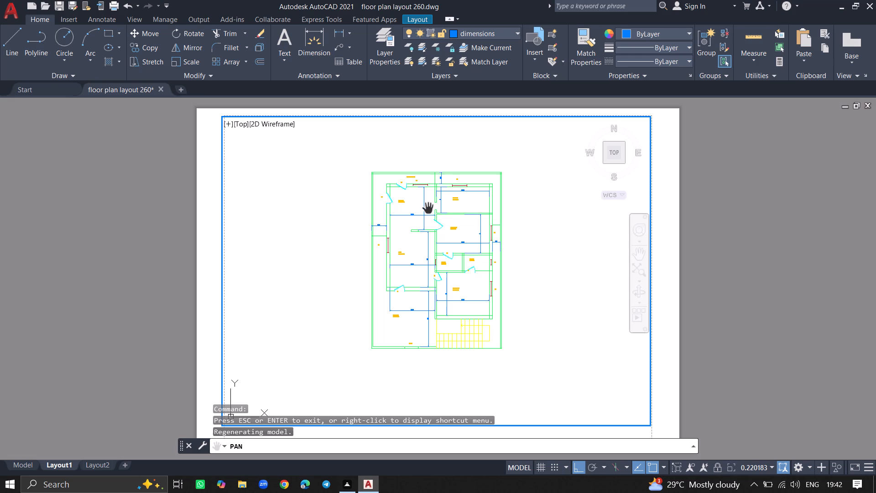
{"action": "scroll", "coordinate": [430, 211], "scroll_direction": "up", "scroll_amount": 3, "text": "ctrl"}
{"action": "scroll", "coordinate": [430, 211], "scroll_direction": "down", "scroll_amount": 2, "text": "ctrl"}
{"action": "scroll", "coordinate": [430, 211], "scroll_direction": "up", "scroll_amount": 2, "text": "ctrl"}
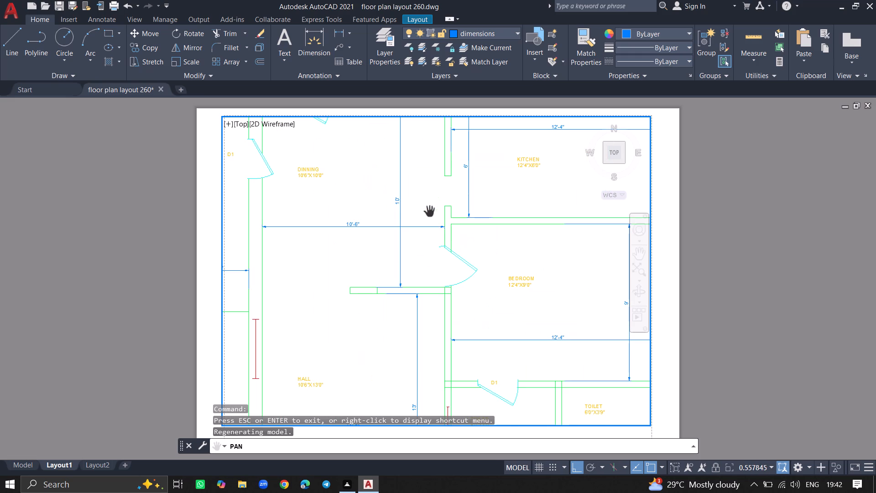
{"action": "key", "text": "ctrl+z"}
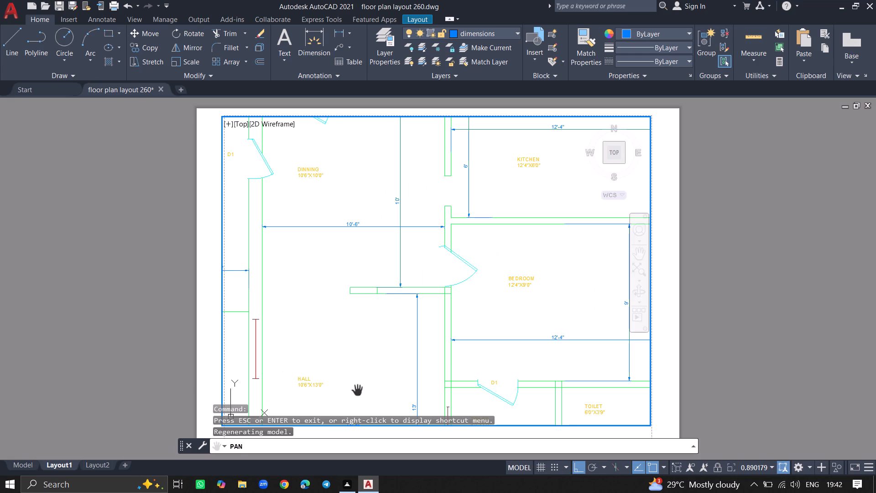
{"action": "left_click", "coordinate": [642, 258]}
{"action": "scroll", "coordinate": [465, 294], "scroll_direction": "down", "scroll_amount": 4, "text": "ctrl"}
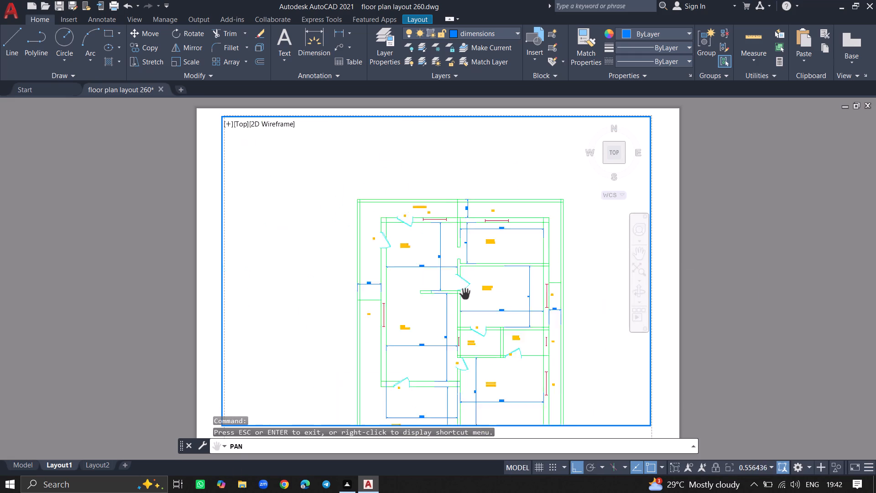
{"action": "scroll", "coordinate": [465, 294], "scroll_direction": "down", "scroll_amount": 1, "text": "ctrl"}
{"action": "scroll", "coordinate": [465, 294], "scroll_direction": "up", "scroll_amount": 1, "text": "ctrl"}
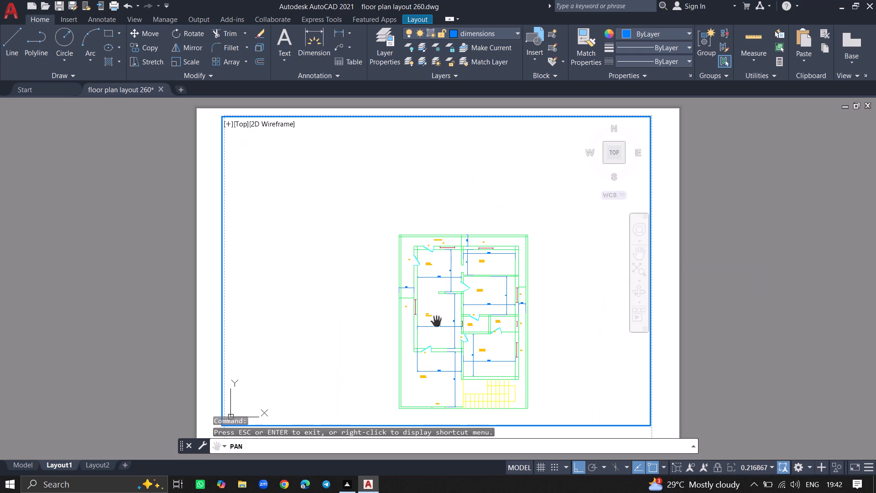
{"action": "scroll", "coordinate": [437, 322], "scroll_direction": "up", "scroll_amount": 1, "text": "ctrl"}
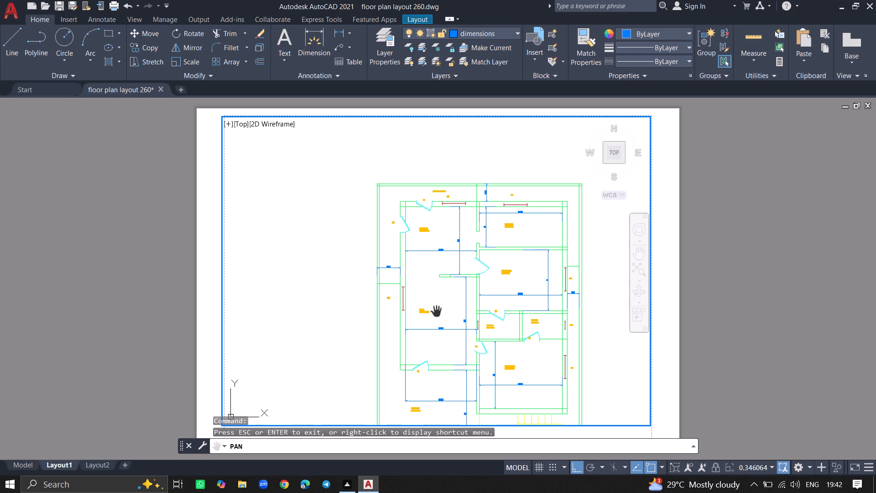
{"action": "key", "text": "Escape"}
{"action": "scroll", "coordinate": [437, 312], "scroll_direction": "down", "scroll_amount": 5, "text": "ctrl"}
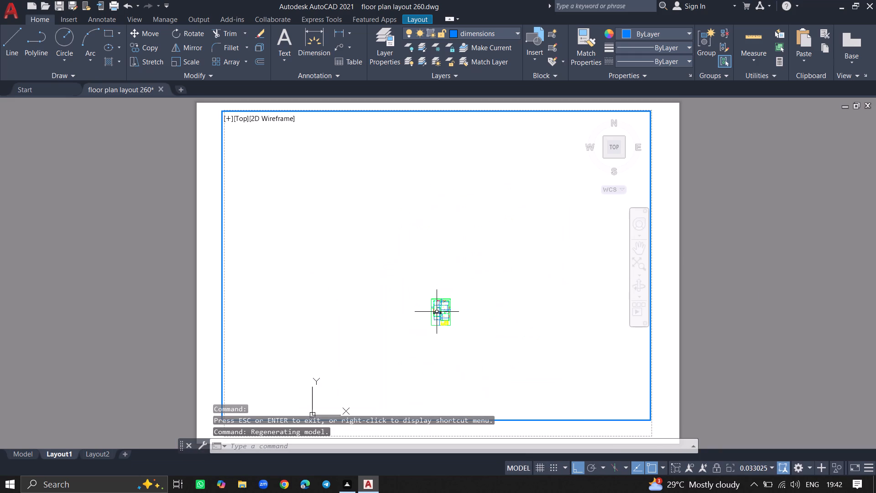
{"action": "scroll", "coordinate": [436, 318], "scroll_direction": "up", "scroll_amount": 3, "text": "ctrl"}
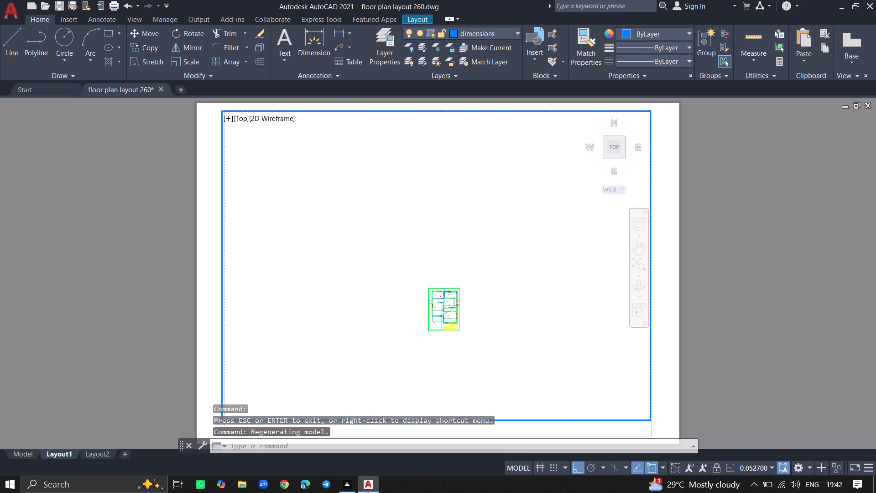
{"action": "scroll", "coordinate": [436, 318], "scroll_direction": "up", "scroll_amount": 2, "text": "ctrl"}
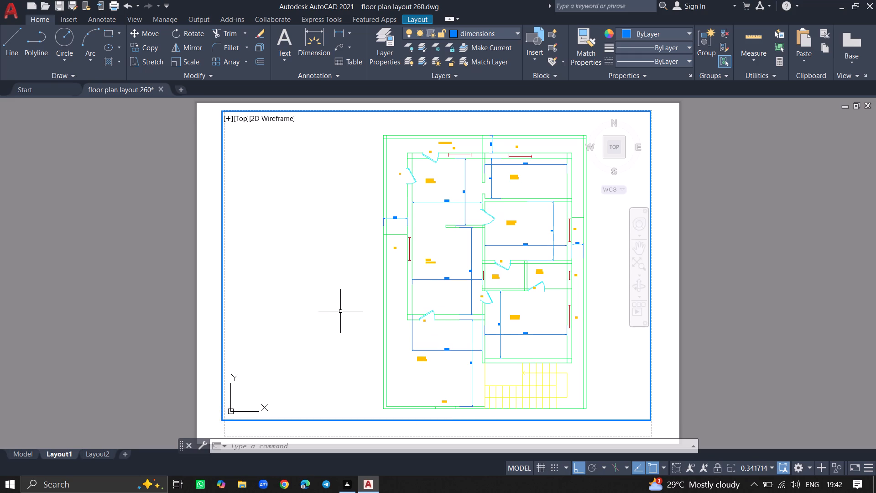
Preview the Layout1 plot, examine the plan's placement, line thickness and room labels, and close it without plotting.
{"action": "key", "text": "ctrl+p"}
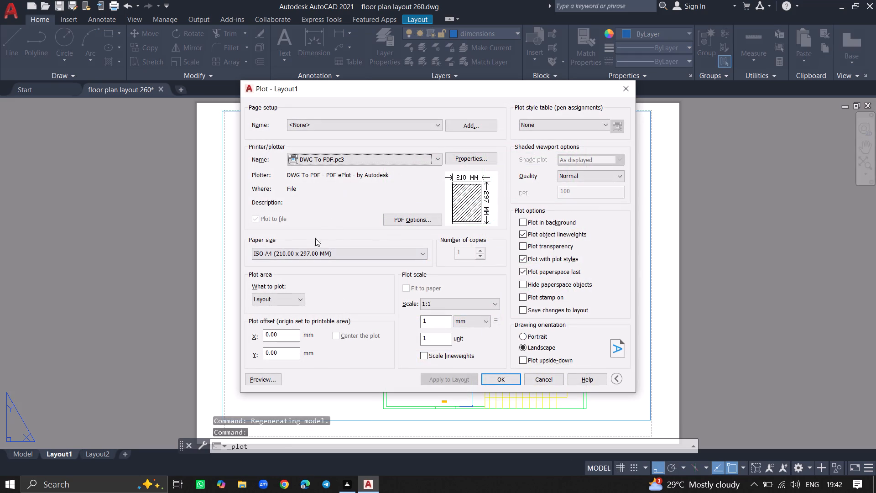
{"action": "left_click", "coordinate": [255, 379]}
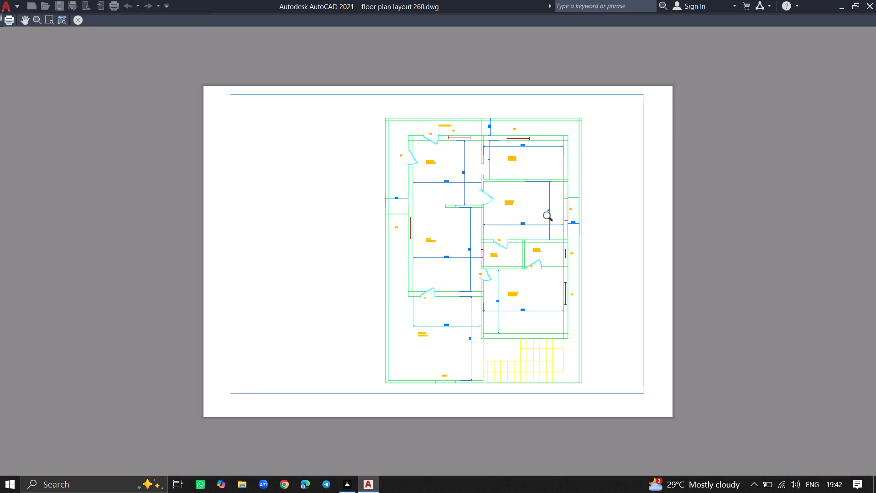
{"action": "scroll", "coordinate": [544, 218], "scroll_direction": "up", "scroll_amount": 4, "text": "ctrl"}
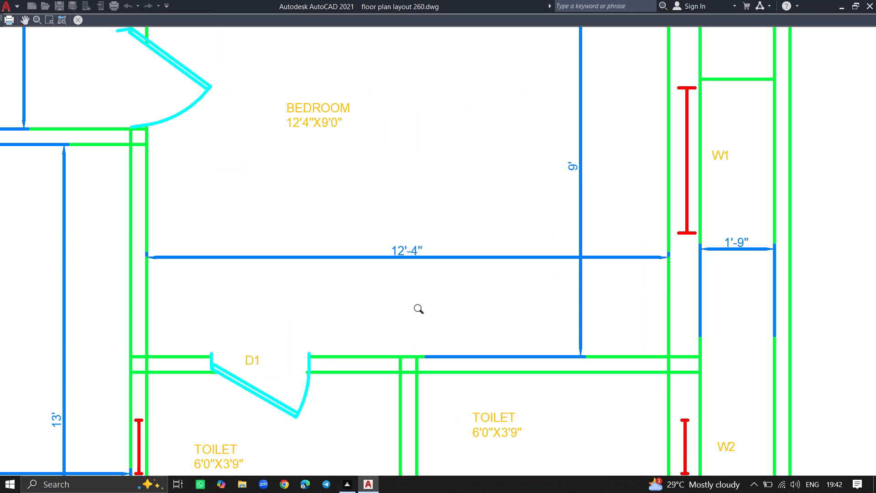
{"action": "scroll", "coordinate": [275, 396], "scroll_direction": "down", "scroll_amount": 7, "text": "ctrl"}
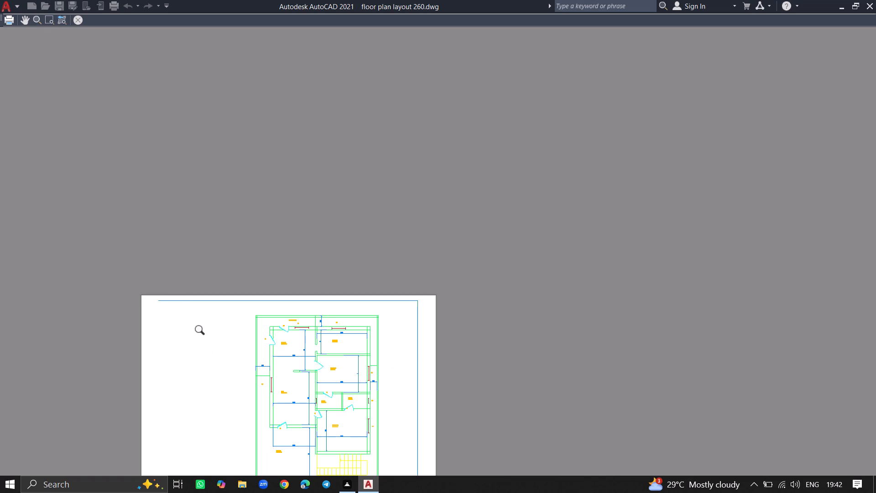
{"action": "left_click", "coordinate": [75, 17]}
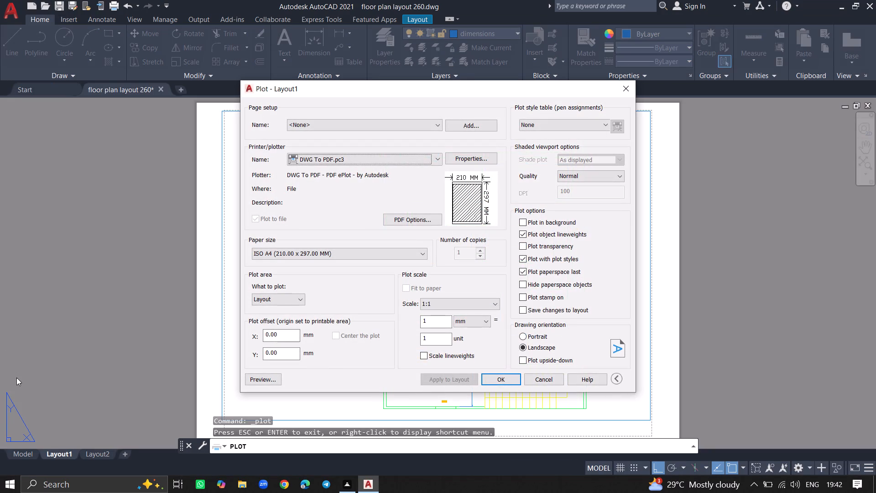
{"action": "left_click", "coordinate": [13, 451]}
{"action": "left_click", "coordinate": [627, 86]}
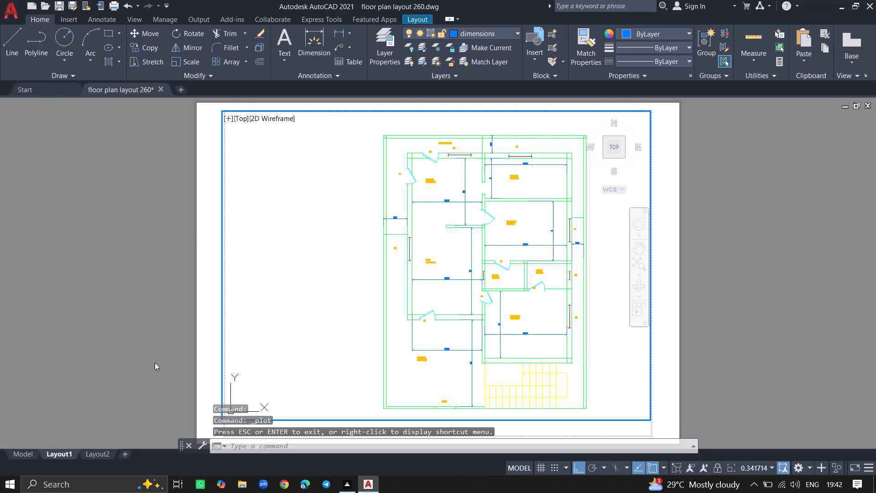
Switch from Layout1 to the drawing's model space.
{"action": "left_click", "coordinate": [18, 455]}
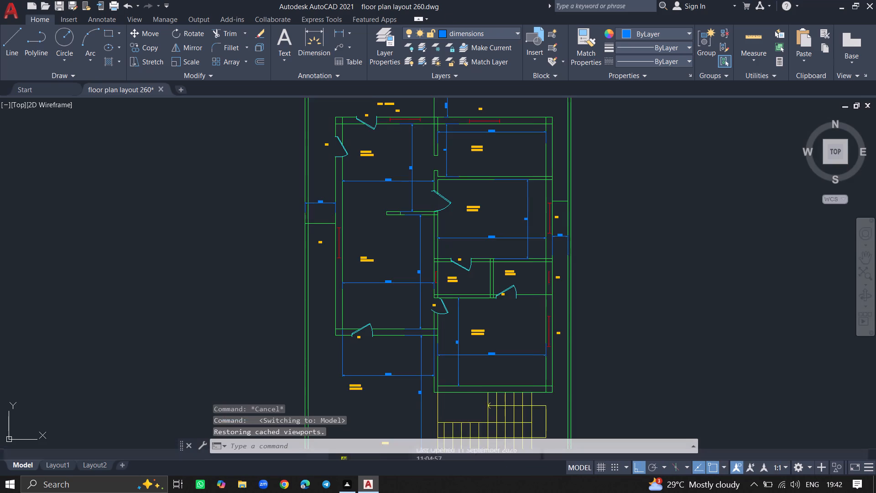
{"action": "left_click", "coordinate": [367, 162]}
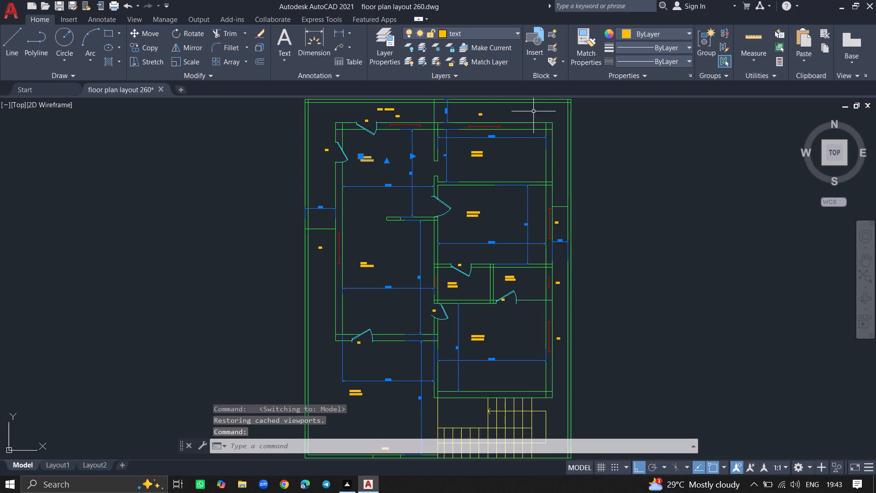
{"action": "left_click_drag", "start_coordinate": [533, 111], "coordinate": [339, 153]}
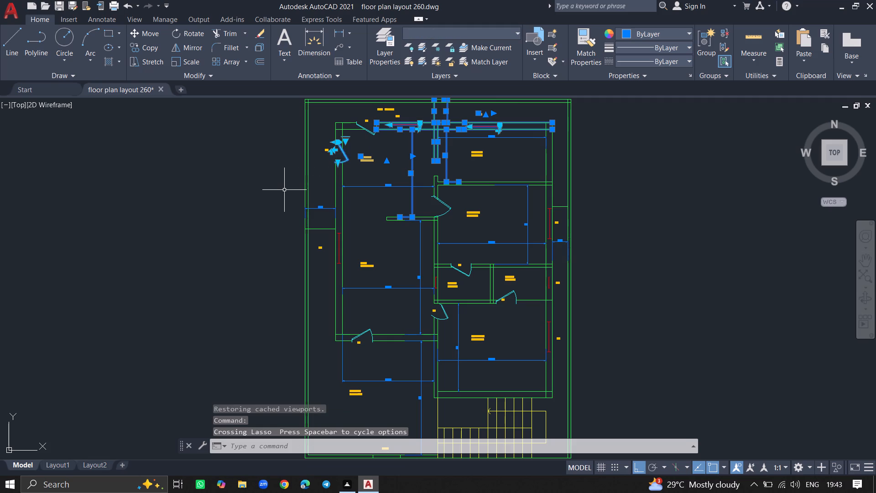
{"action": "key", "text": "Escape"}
Select the whole floor plan, filter the selection to its MText labels, and set their text height to 5".
{"action": "scroll", "coordinate": [284, 190], "scroll_direction": "down", "scroll_amount": 4, "text": "ctrl"}
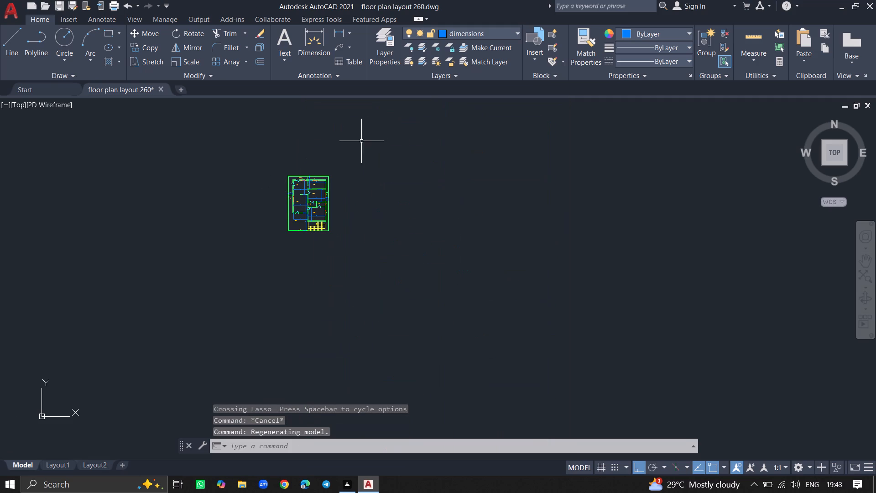
{"action": "left_click", "coordinate": [365, 140]}
{"action": "left_click", "coordinate": [233, 263]}
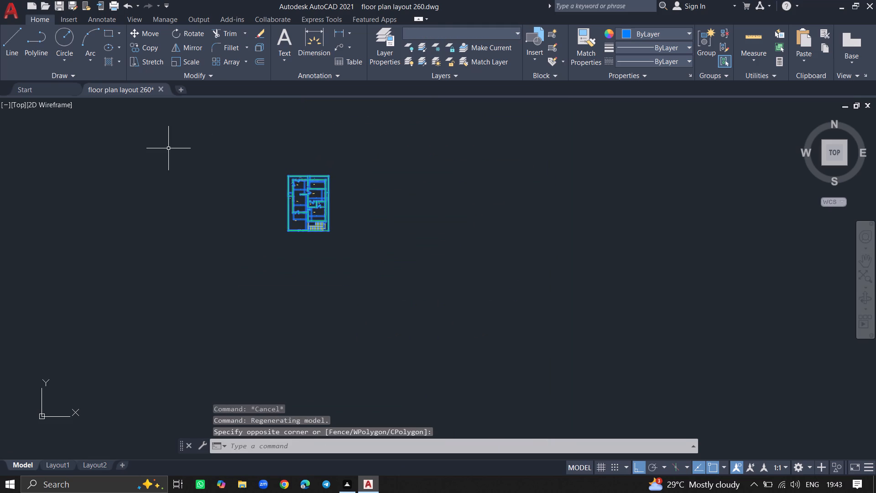
{"action": "type", "text": "PR"}
{"action": "key", "text": "Return"}
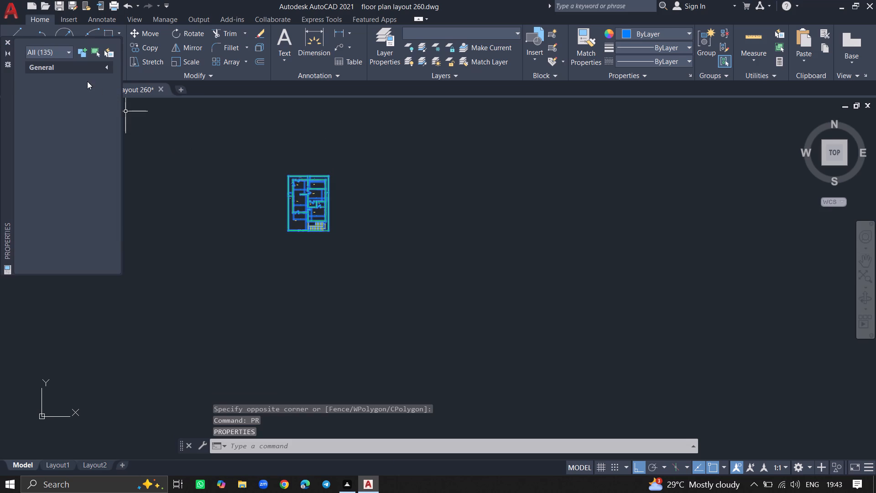
{"action": "double_click", "coordinate": [48, 50]}
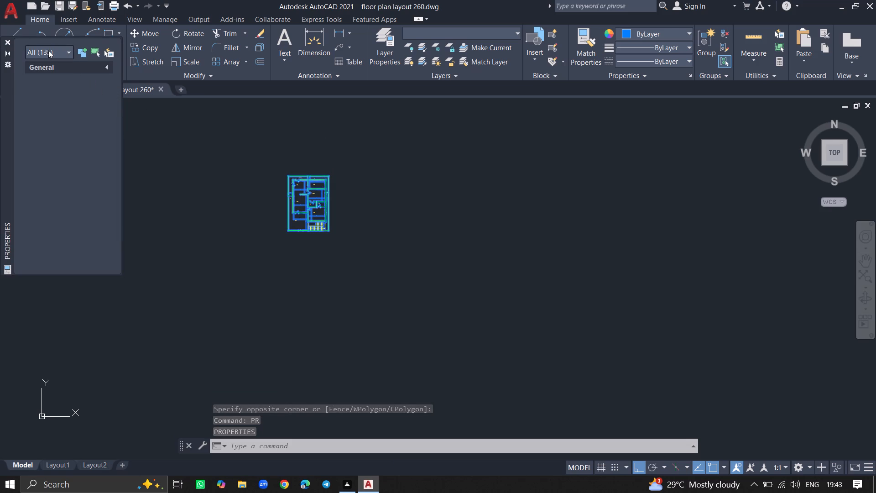
{"action": "left_click", "coordinate": [48, 50]}
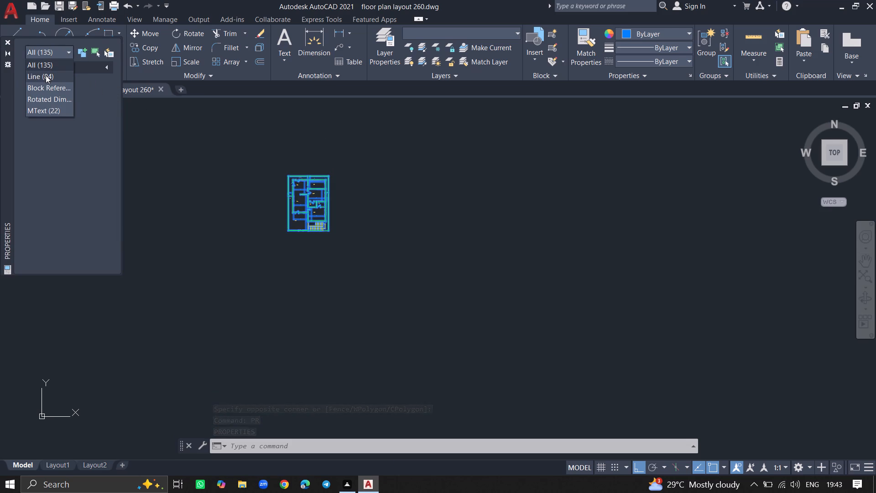
{"action": "left_click", "coordinate": [47, 110]}
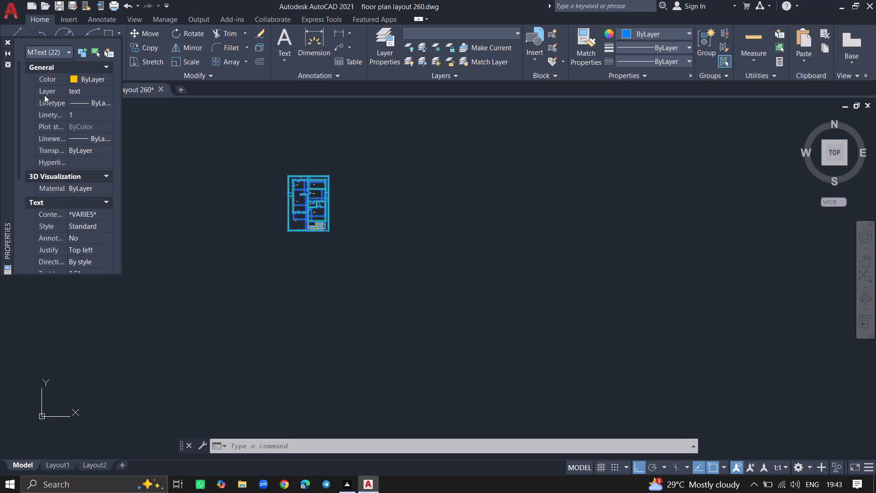
{"action": "left_click", "coordinate": [17, 204]}
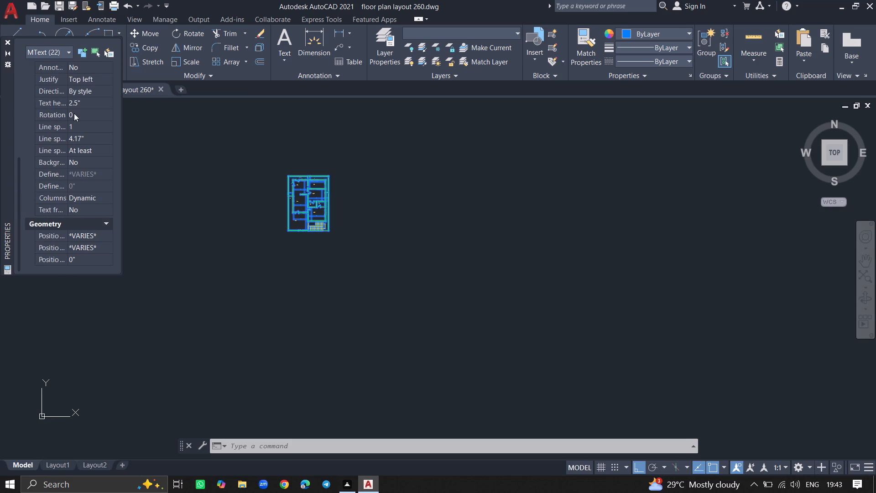
{"action": "left_click", "coordinate": [80, 99]}
{"action": "key", "text": "5"}
{"action": "key", "text": "shift+quotedbl"}
{"action": "key", "text": "Return"}
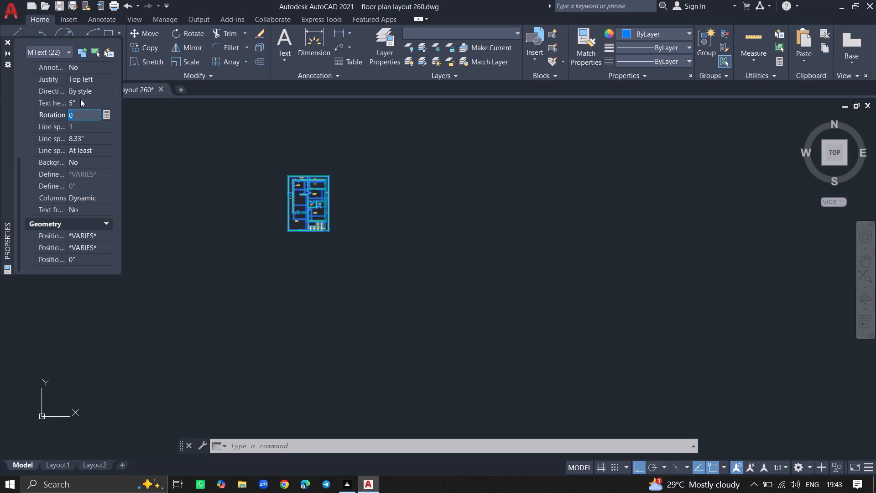
{"action": "left_click", "coordinate": [9, 41]}
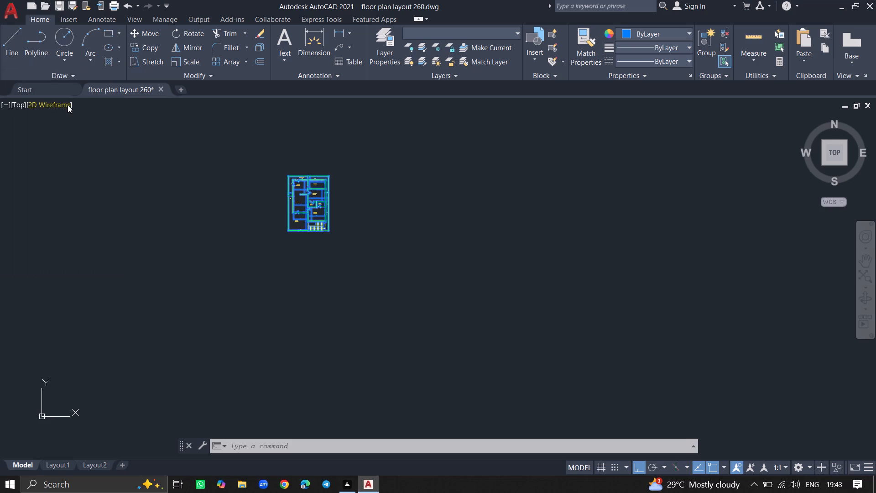
{"action": "key", "text": "Escape"}
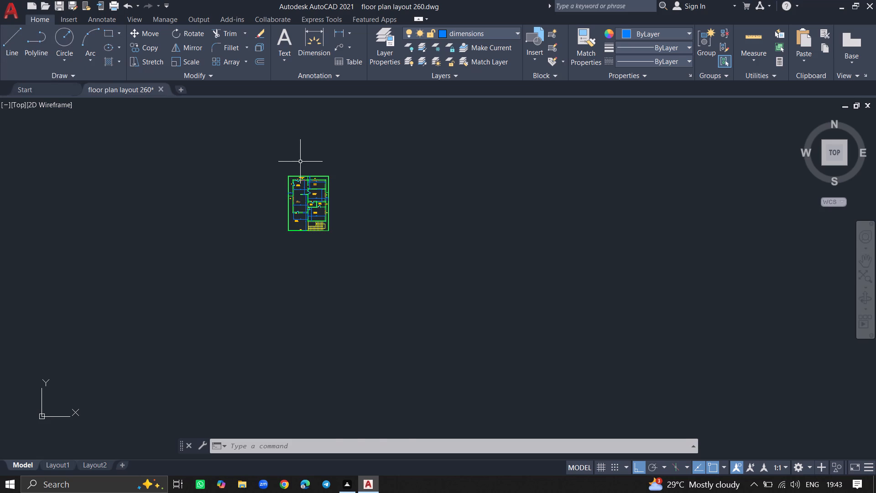
Plot Layout1 with DWG To PDF on ISO A4 landscape, saving it to the Desktop as floor plan layout 260-Layout1.pdf.
{"action": "scroll", "coordinate": [300, 162], "scroll_direction": "up", "scroll_amount": 3, "text": "ctrl"}
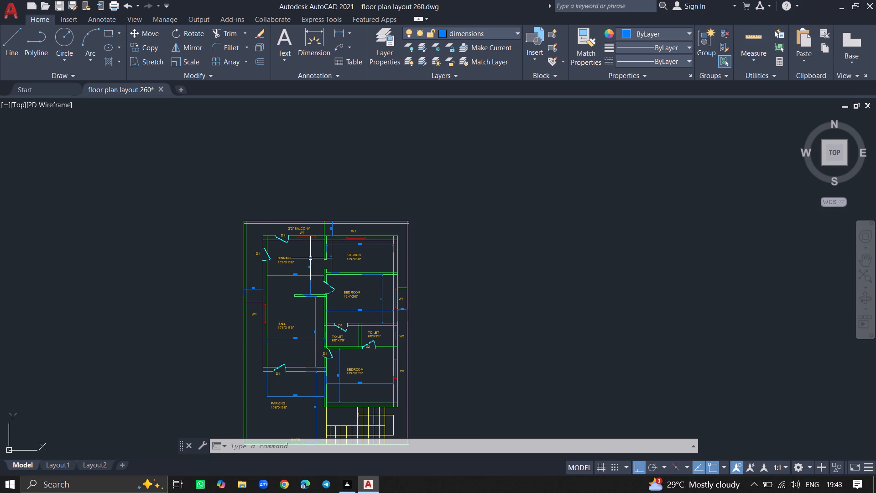
{"action": "scroll", "coordinate": [310, 258], "scroll_direction": "down", "scroll_amount": 1, "text": "ctrl"}
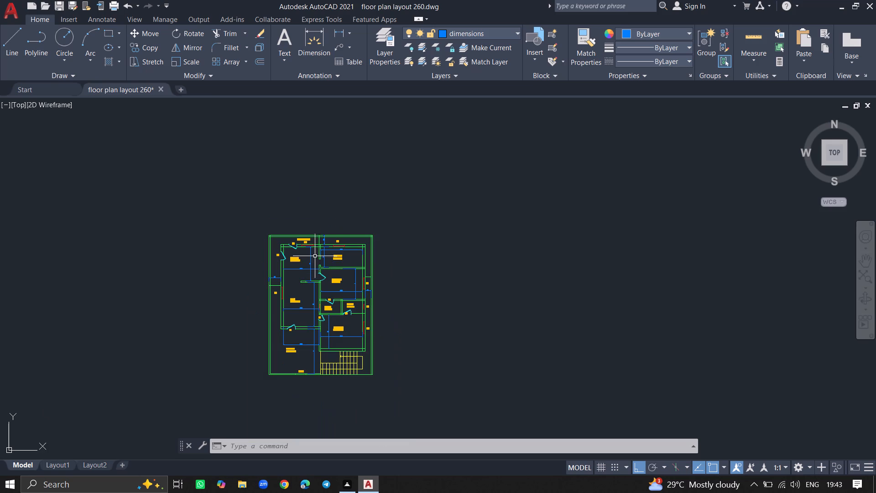
{"action": "scroll", "coordinate": [312, 268], "scroll_direction": "up", "scroll_amount": 1, "text": "ctrl"}
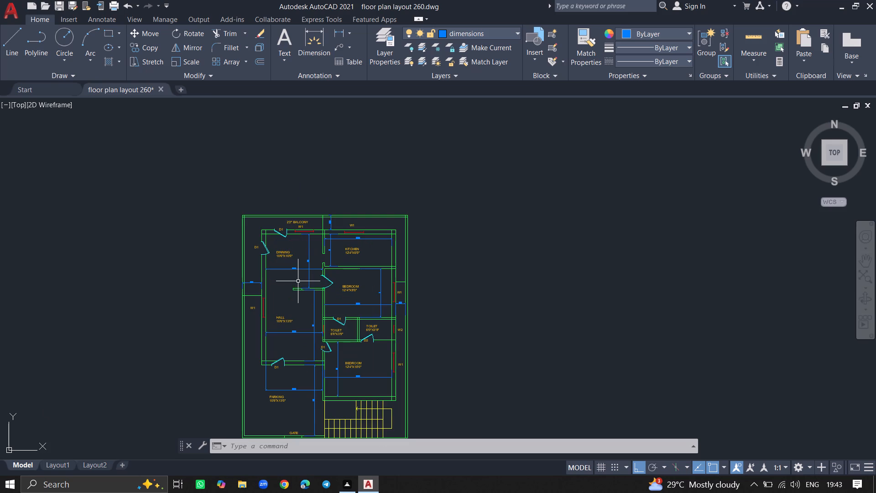
{"action": "left_click", "coordinate": [57, 468]}
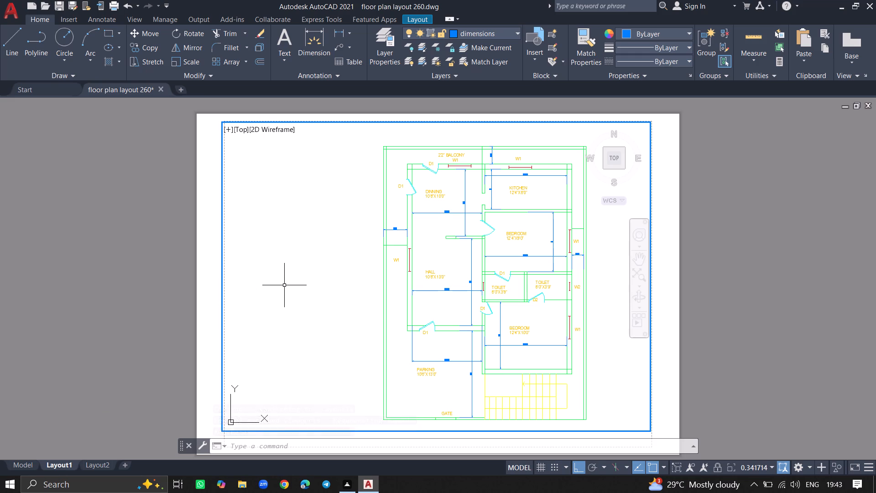
{"action": "key", "text": "ctrl+p"}
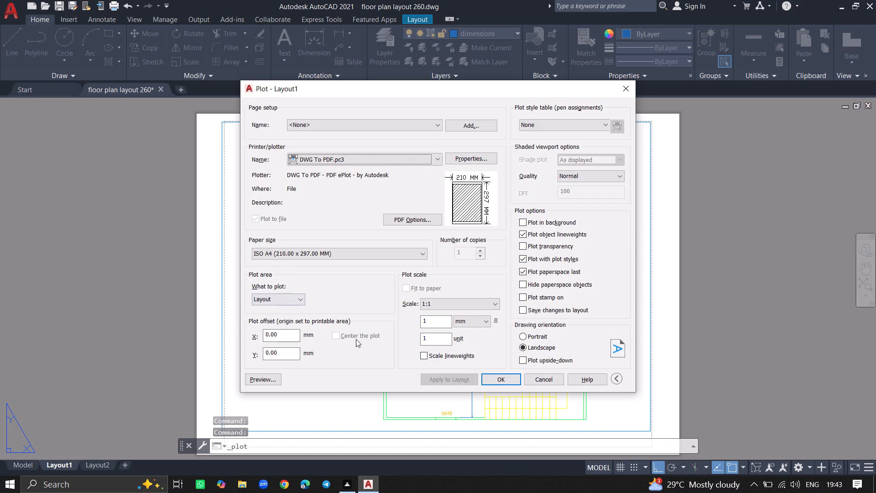
{"action": "left_click", "coordinate": [495, 381]}
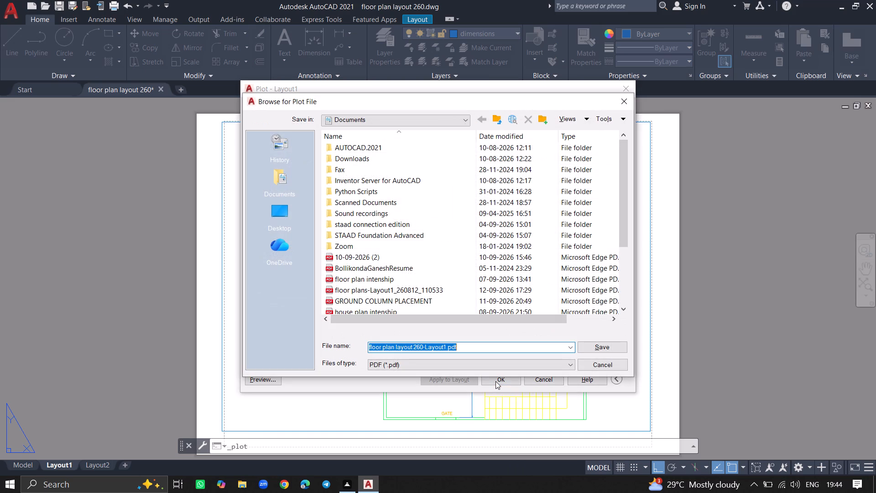
{"action": "left_click", "coordinate": [282, 215]}
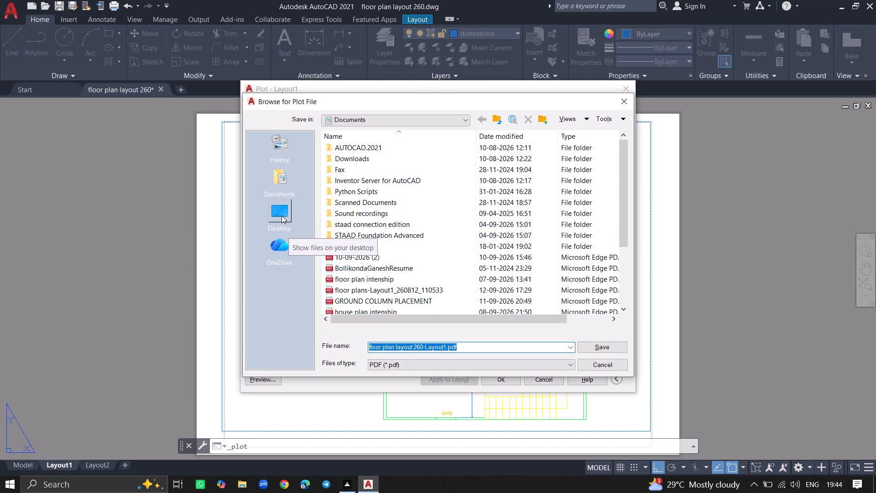
{"action": "left_click", "coordinate": [606, 345]}
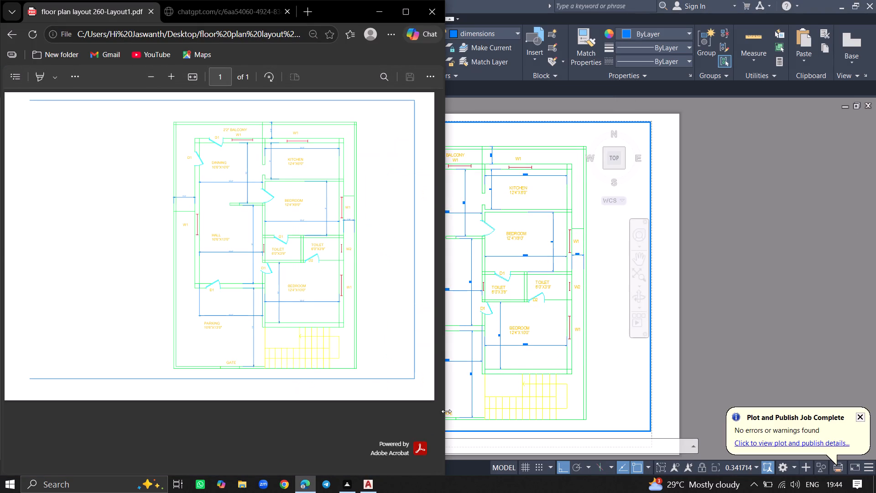
Examine the room labels and plan placement in the plotted PDF, and return to the drawing.
{"action": "scroll", "coordinate": [278, 263], "scroll_direction": "up", "scroll_amount": 2, "text": "ctrl"}
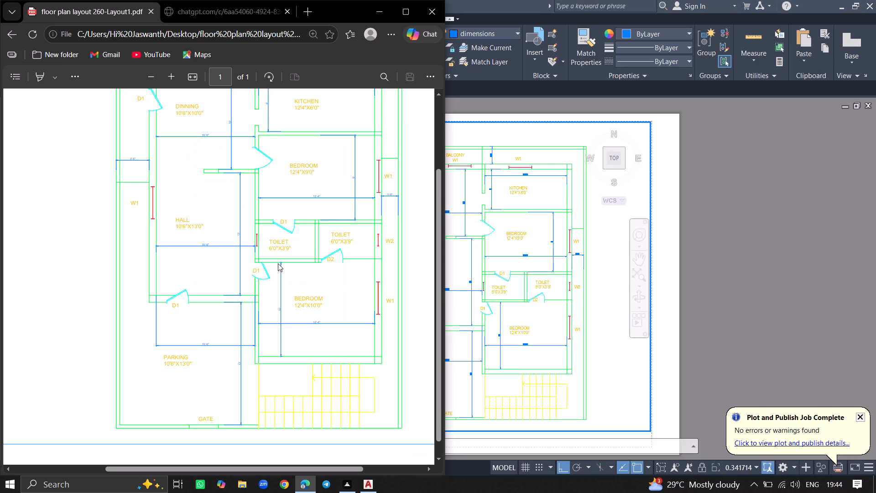
{"action": "scroll", "coordinate": [278, 263], "scroll_direction": "down", "scroll_amount": 2, "text": "ctrl"}
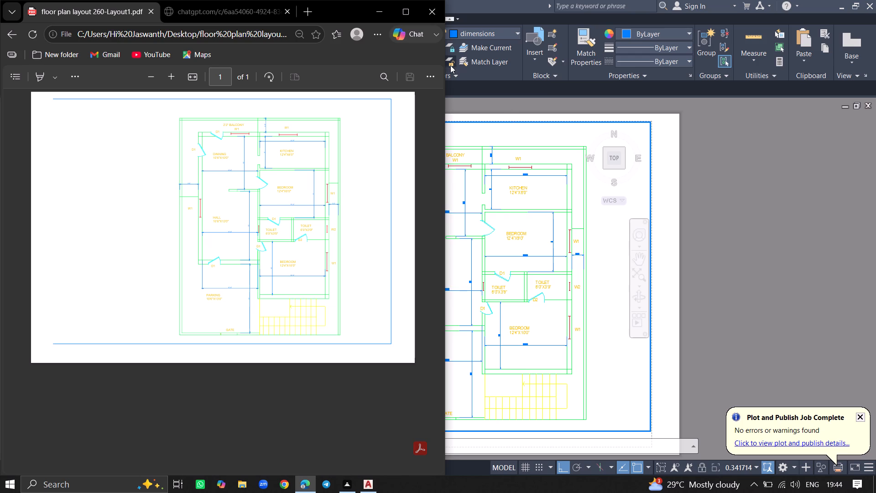
{"action": "left_click", "coordinate": [381, 8]}
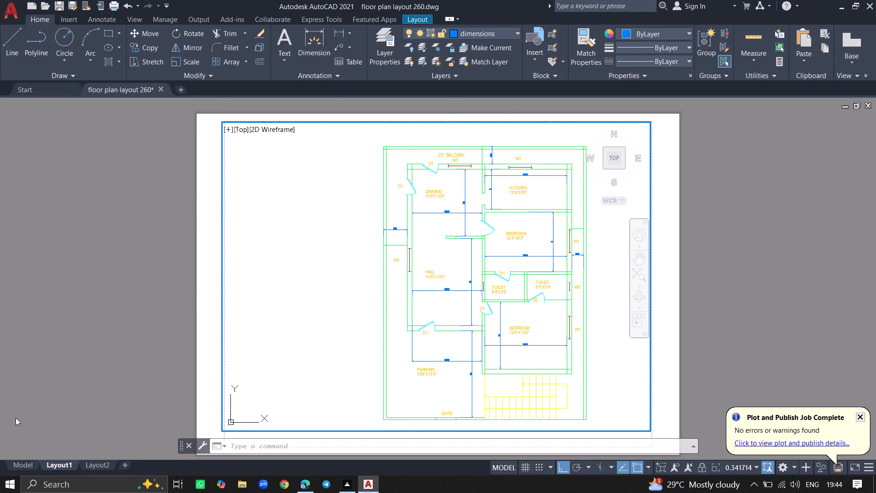
Turn on the grid display in the drawing's model space.
{"action": "left_click", "coordinate": [23, 463]}
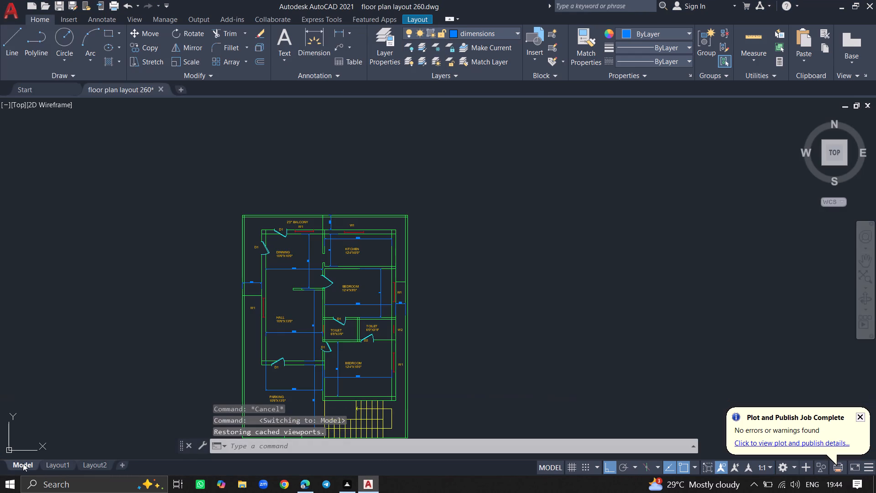
{"action": "key", "text": "F7"}
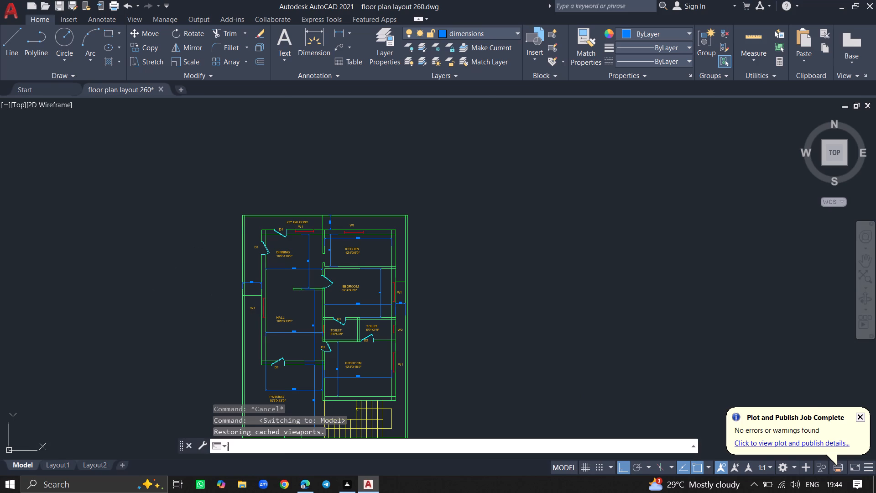
{"action": "scroll", "coordinate": [285, 338], "scroll_direction": "down", "scroll_amount": 3, "text": "ctrl"}
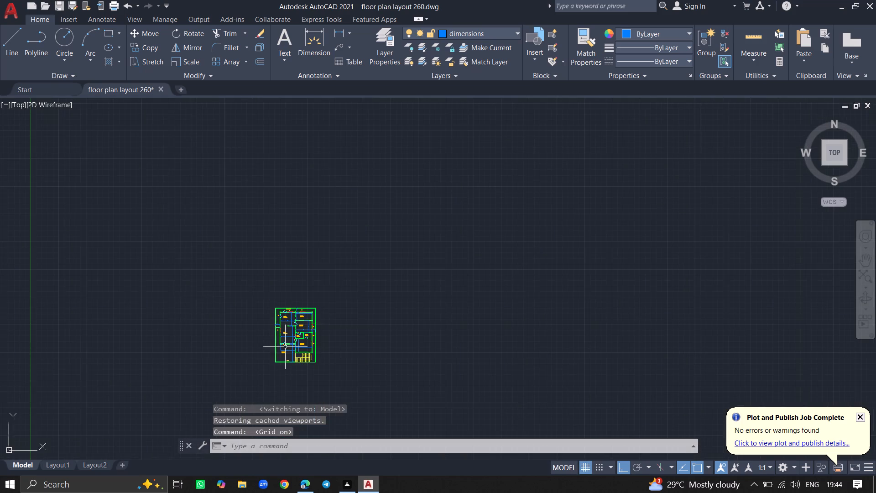
{"action": "scroll", "coordinate": [285, 350], "scroll_direction": "up", "scroll_amount": 5, "text": "ctrl"}
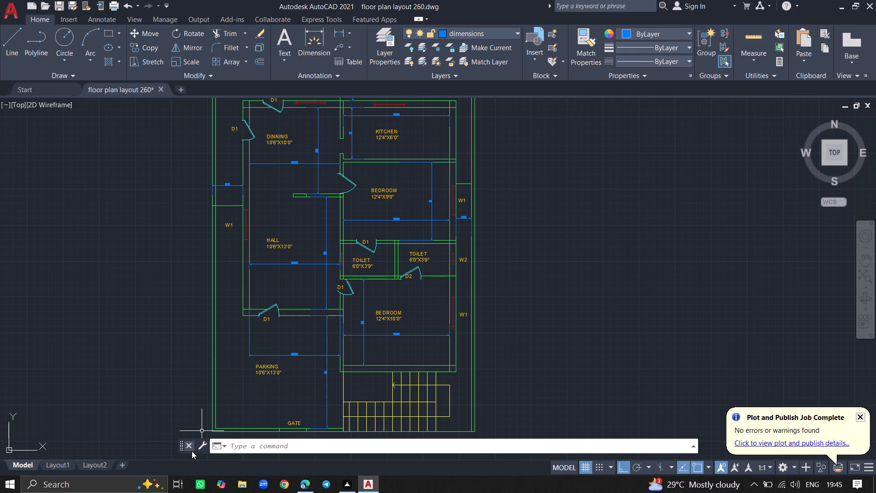
Switch from model space to Layout1.
{"action": "left_click", "coordinate": [59, 468]}
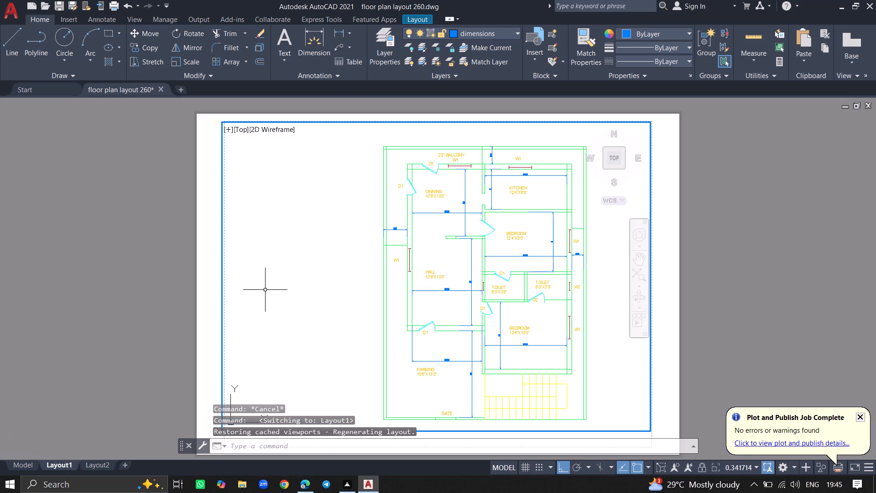